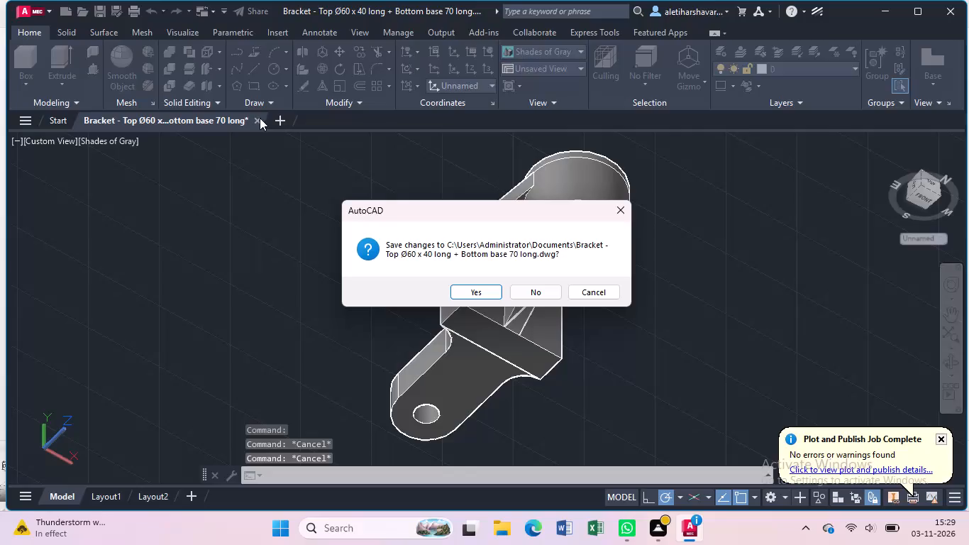
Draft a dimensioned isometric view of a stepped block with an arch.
Close the bracket drawing without saving its changes.
{"action": "left_click", "coordinate": [541, 290]}
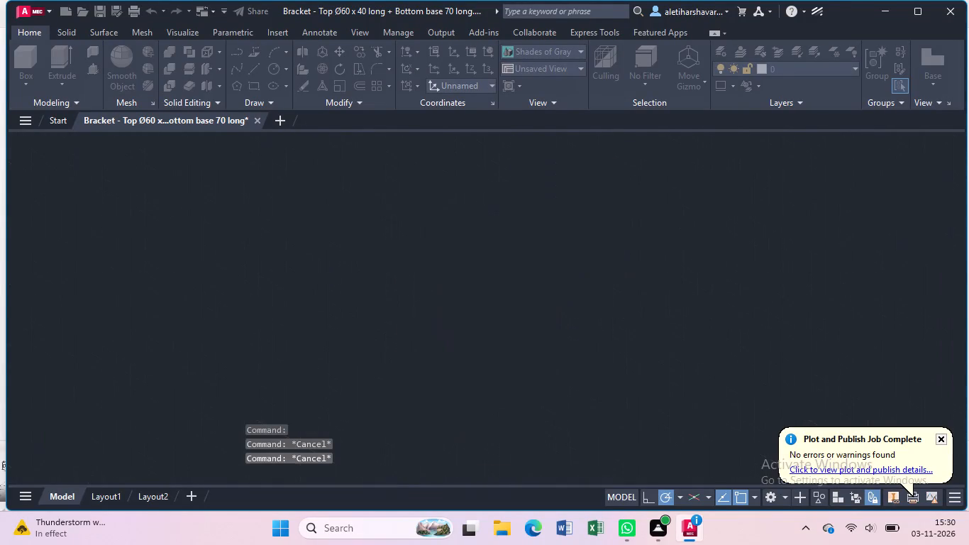
Create a new drawing from the acadiso.dwt template.
{"action": "left_click", "coordinate": [106, 298]}
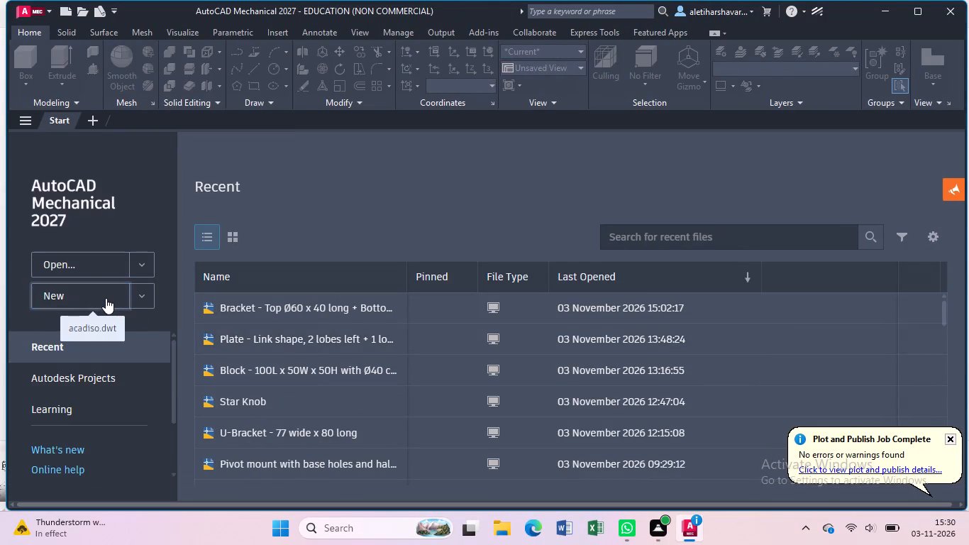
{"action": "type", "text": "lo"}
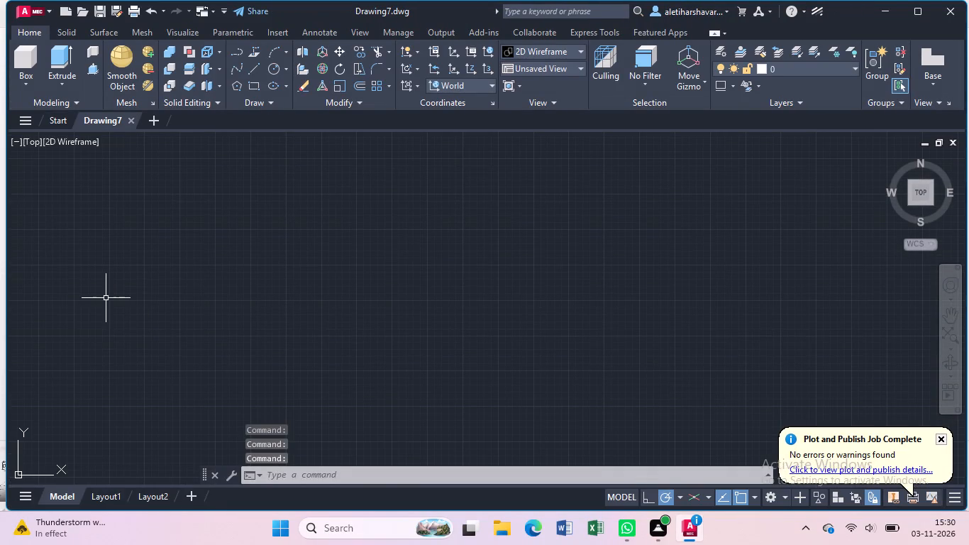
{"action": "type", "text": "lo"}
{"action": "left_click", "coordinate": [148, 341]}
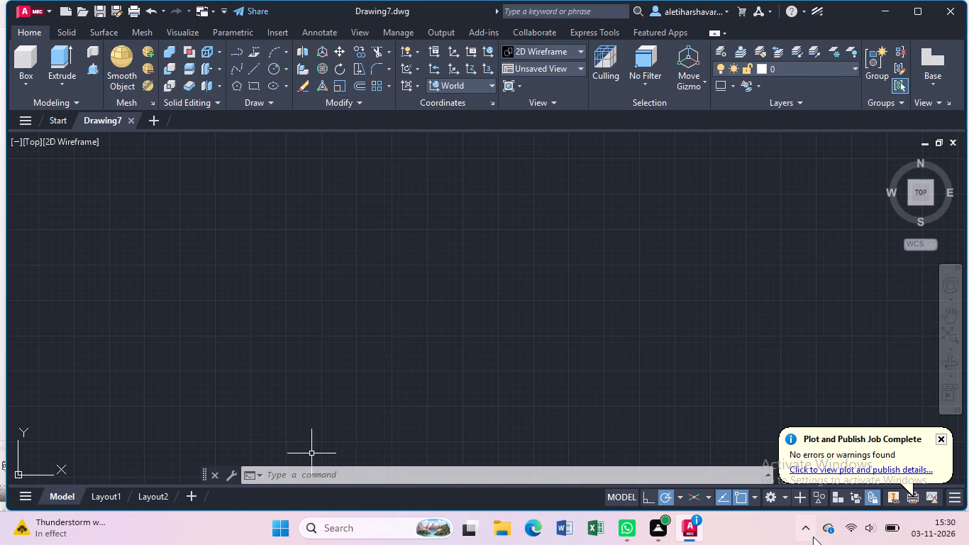
Turn on isometric drafting for the new drawing.
{"action": "left_click", "coordinate": [692, 493]}
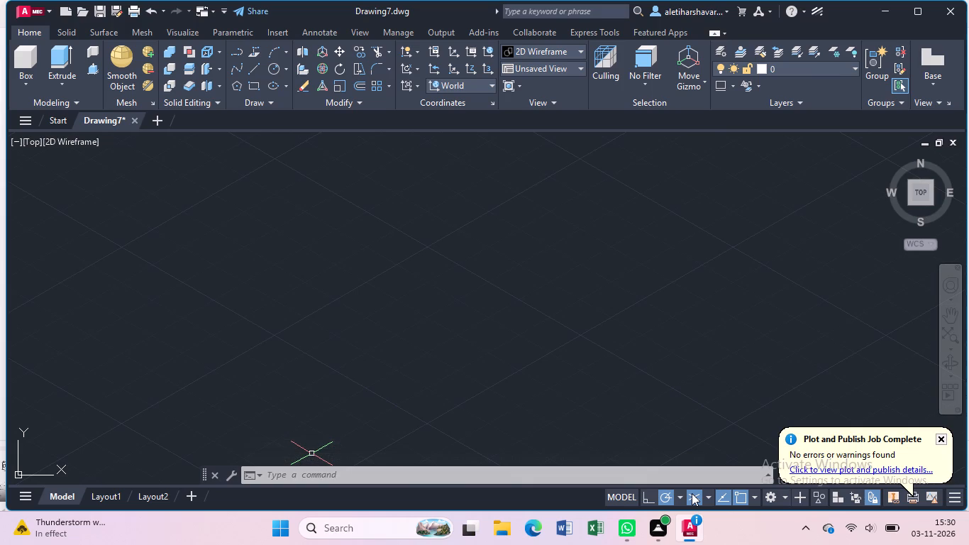
Draw a 120-unit line at 30° as the base edge of the isometric profile.
{"action": "key", "text": "l"}
{"action": "key", "text": "Return"}
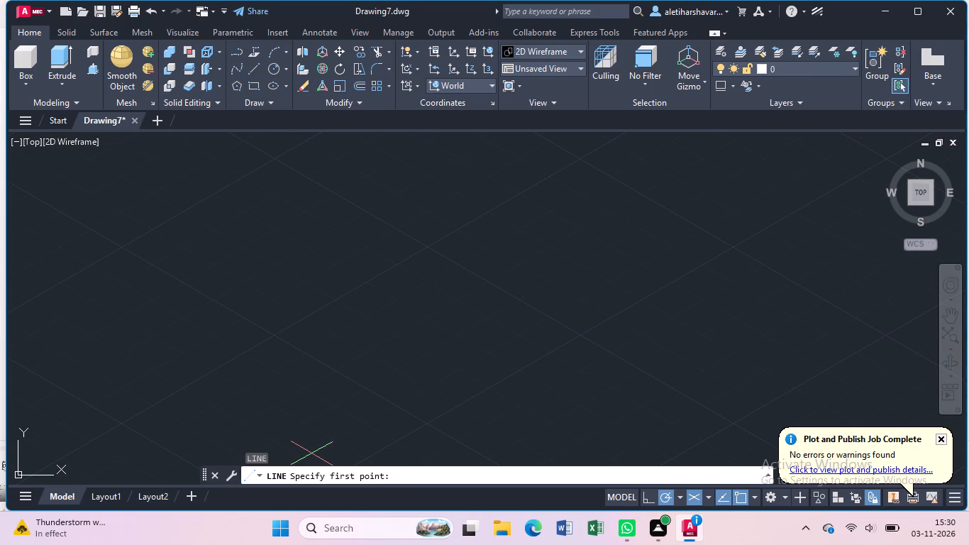
{"action": "left_click", "coordinate": [419, 373]}
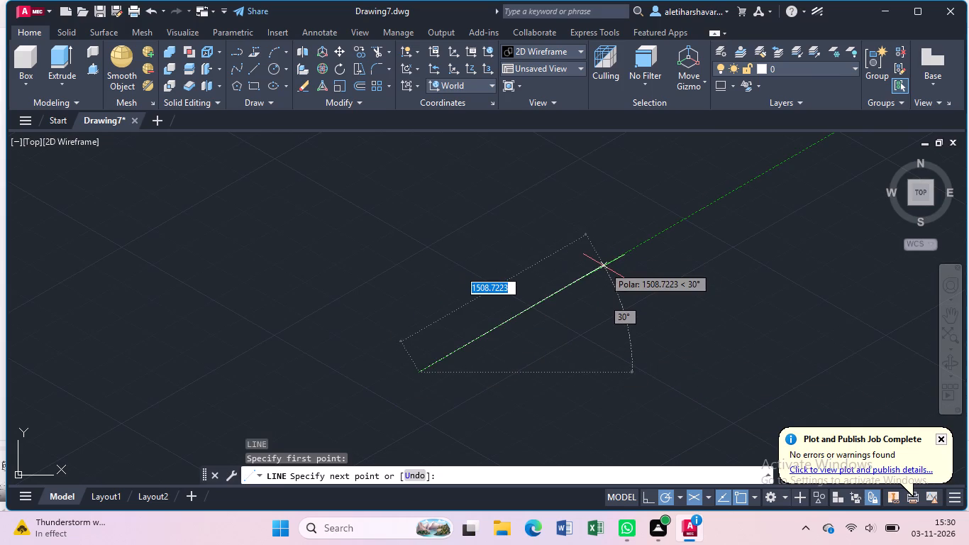
{"action": "type", "text": "12"}
{"action": "key", "text": "0"}
{"action": "key", "text": "Return"}
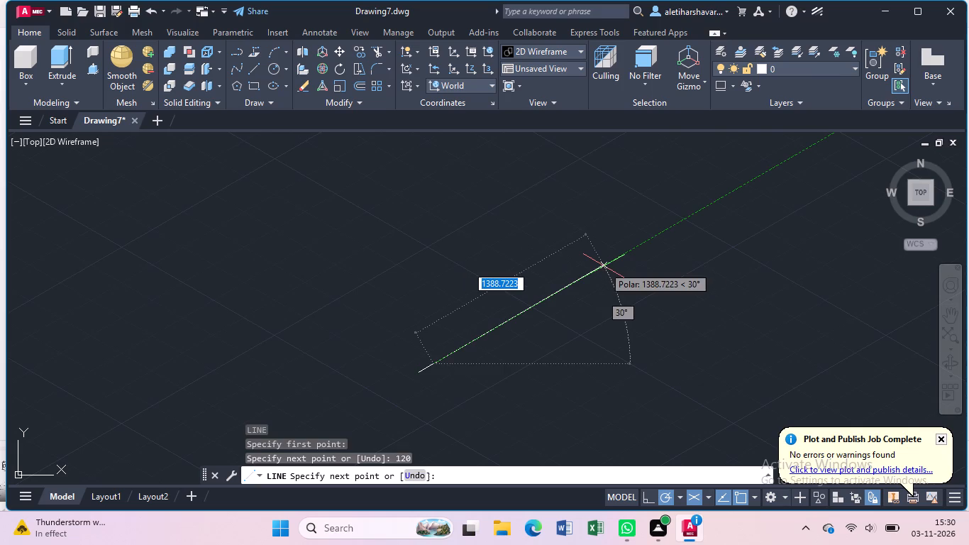
{"action": "key", "text": "Escape"}
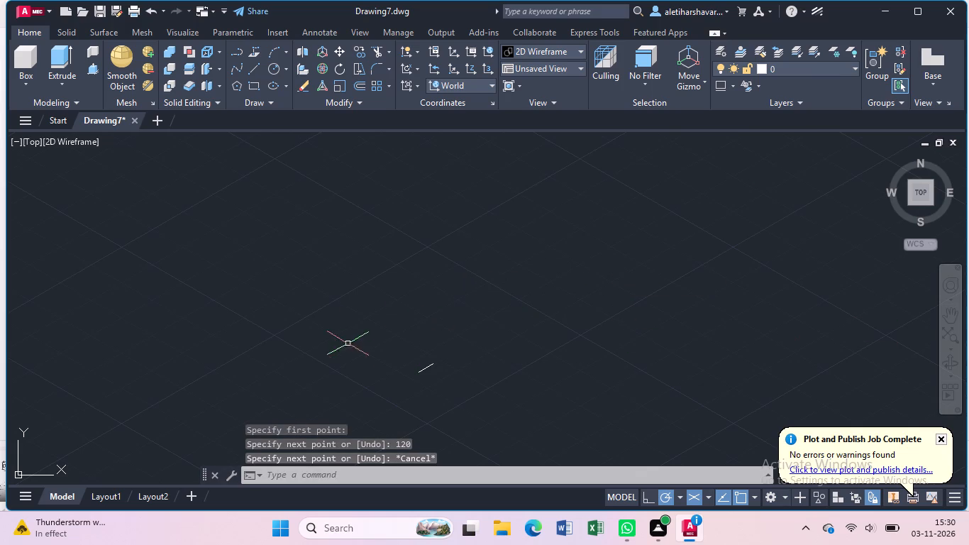
From the upper end of the base line, draw a 20-unit line straight up, followed by an 80-unit line at 210°.
{"action": "scroll", "coordinate": [418, 373], "scroll_direction": "up", "scroll_amount": 6}
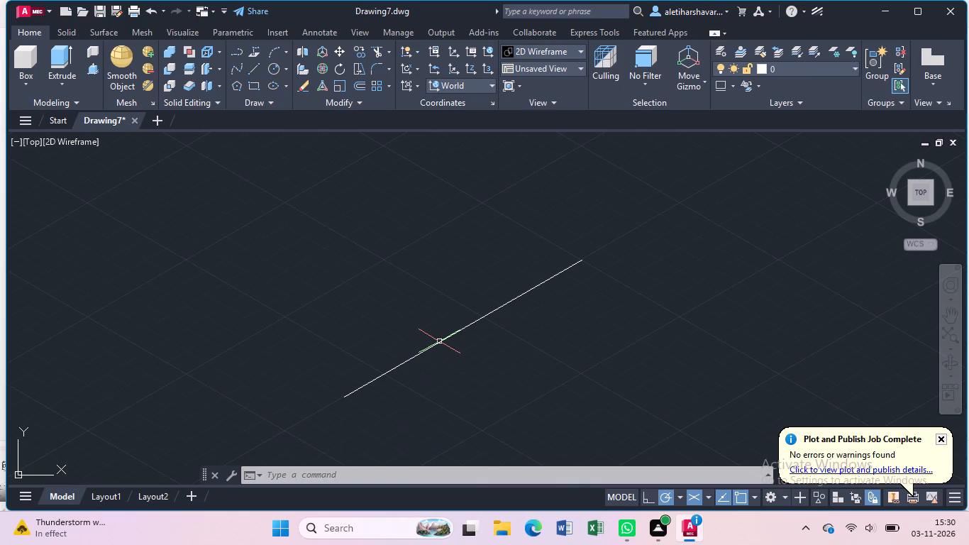
{"action": "key", "text": "l"}
{"action": "key", "text": "Return"}
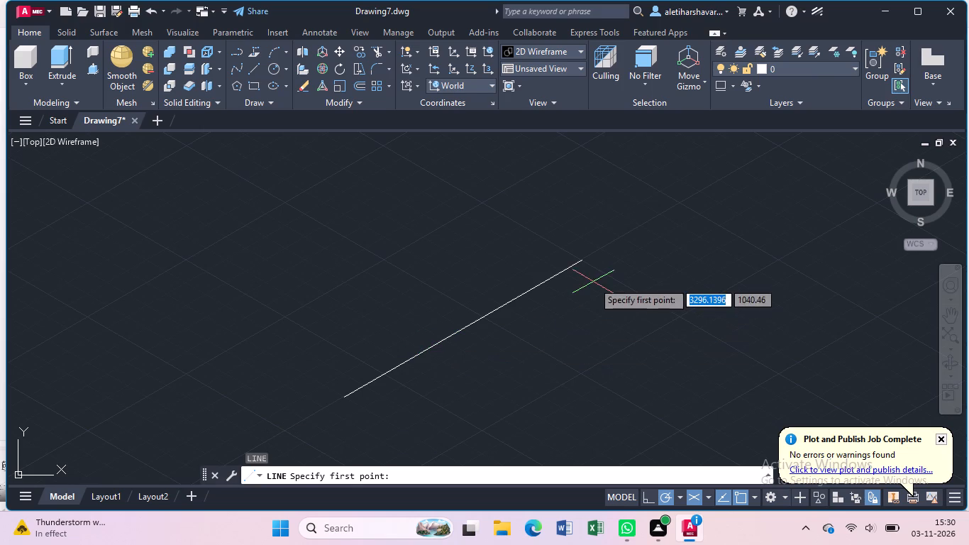
{"action": "left_click", "coordinate": [582, 255]}
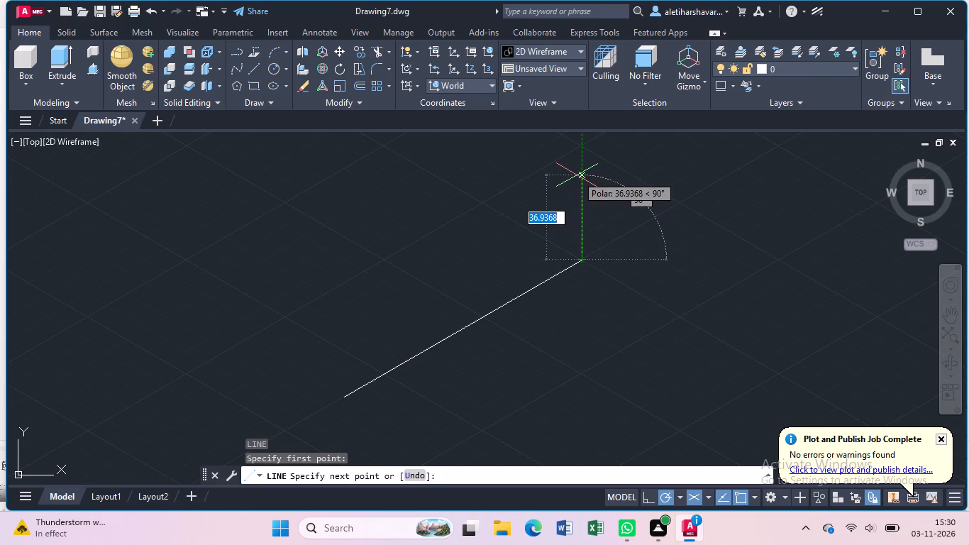
{"action": "type", "text": "20"}
{"action": "key", "text": "Return"}
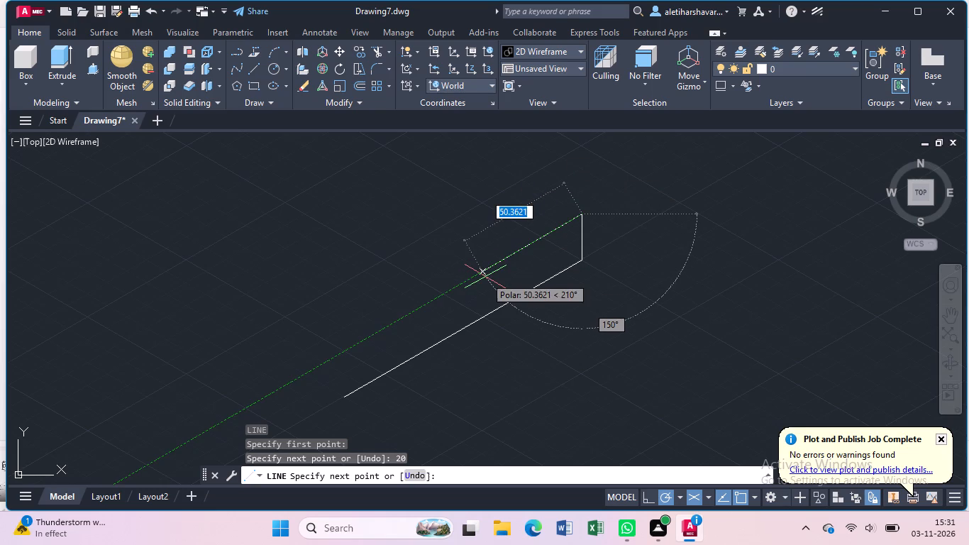
{"action": "type", "text": "80"}
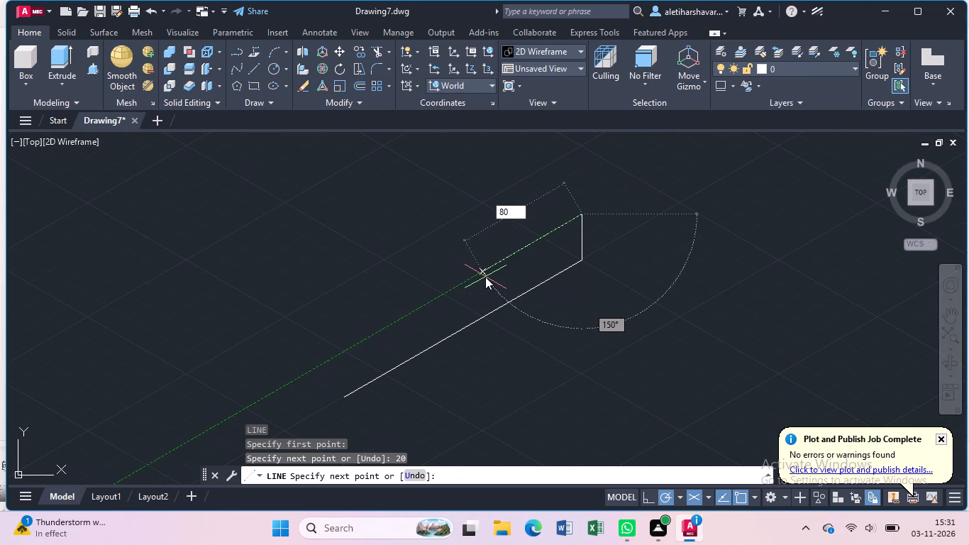
{"action": "key", "text": "Return"}
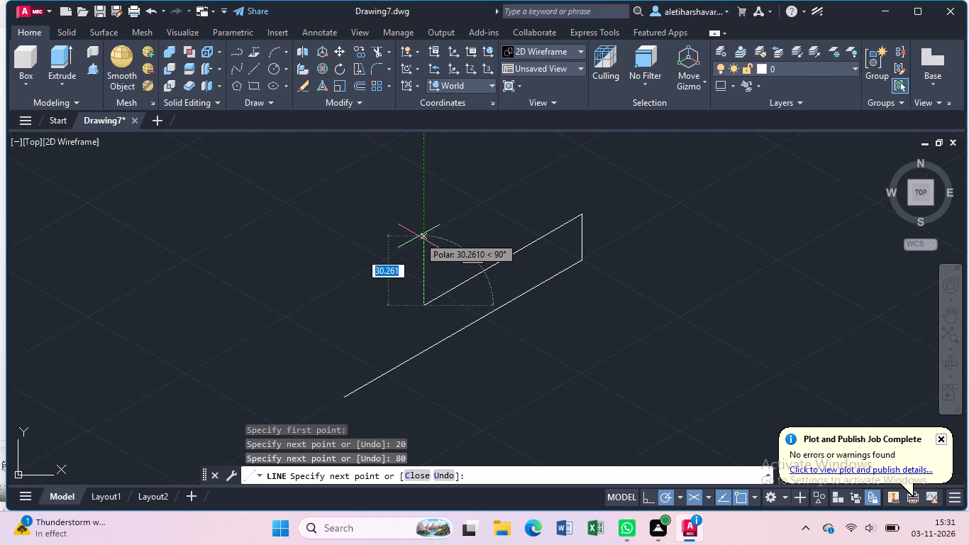
Continue the outline around the raised block with lines 35 units up, 25 units at 210° and 35 units down.
{"action": "type", "text": "35"}
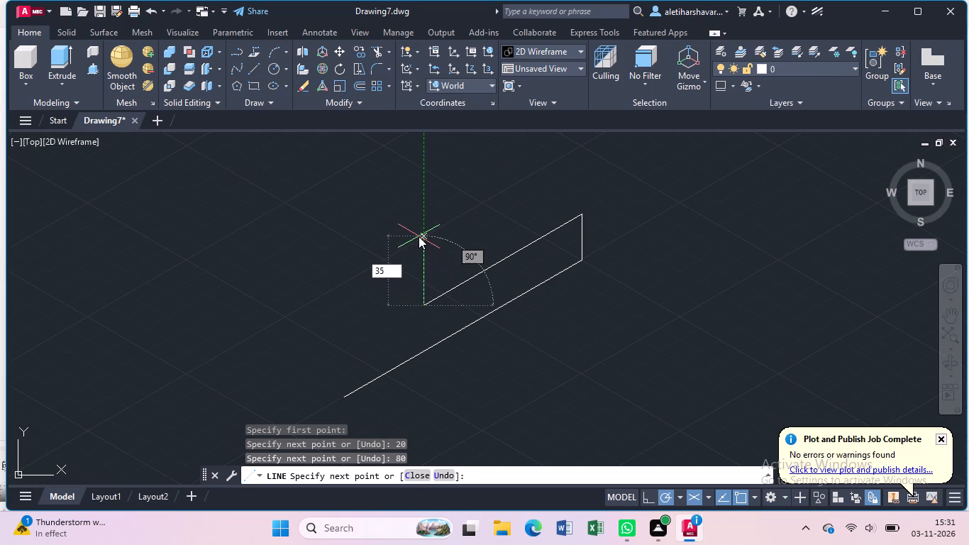
{"action": "key", "text": "Return"}
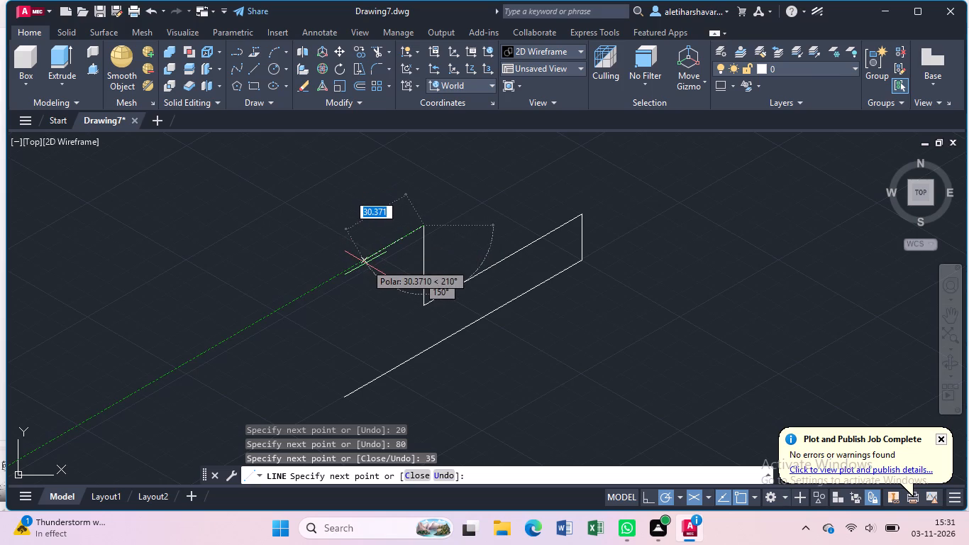
{"action": "type", "text": "25"}
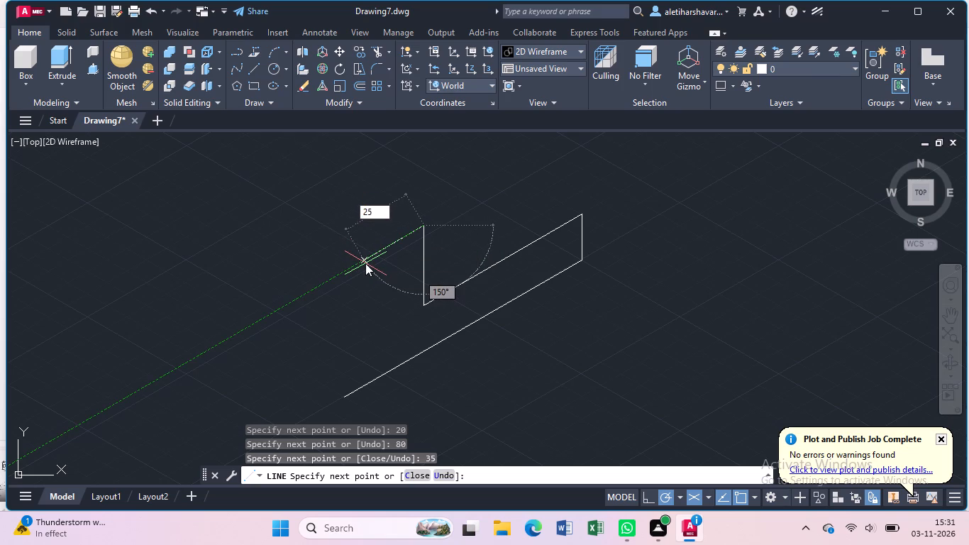
{"action": "key", "text": "Return"}
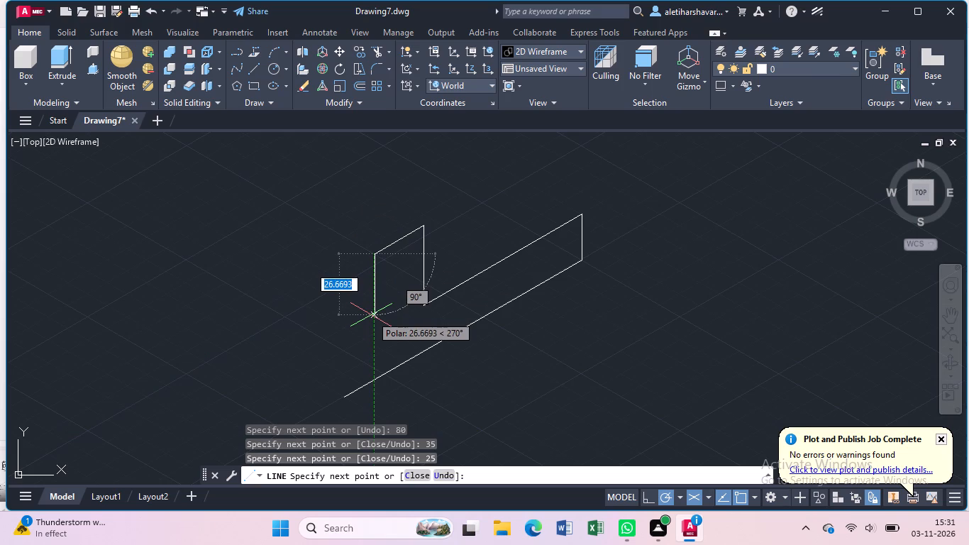
{"action": "type", "text": "35"}
{"action": "key", "text": "Return"}
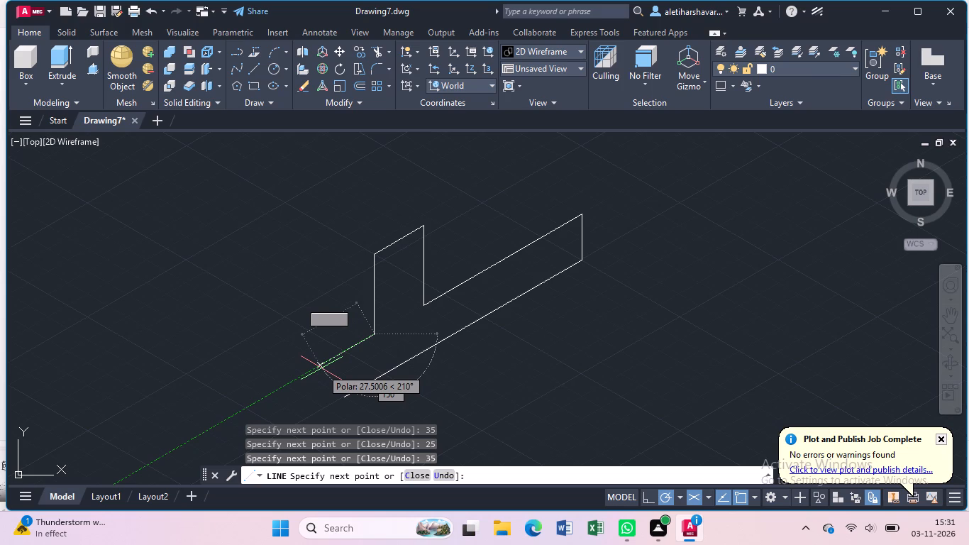
Add a 15-unit ledge at 210° and close the outline down to the lower end of the base line.
{"action": "key", "text": "1"}
{"action": "key", "text": "5"}
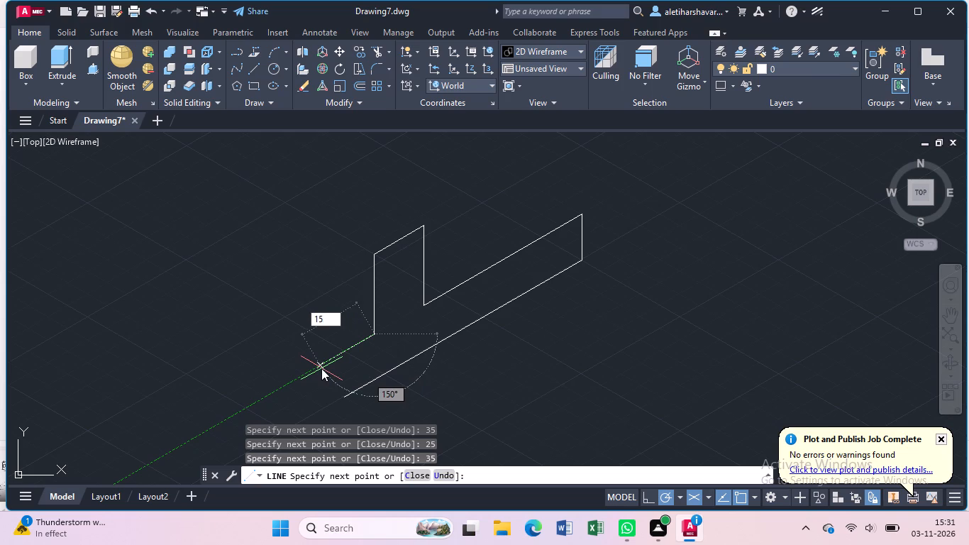
{"action": "key", "text": "Return"}
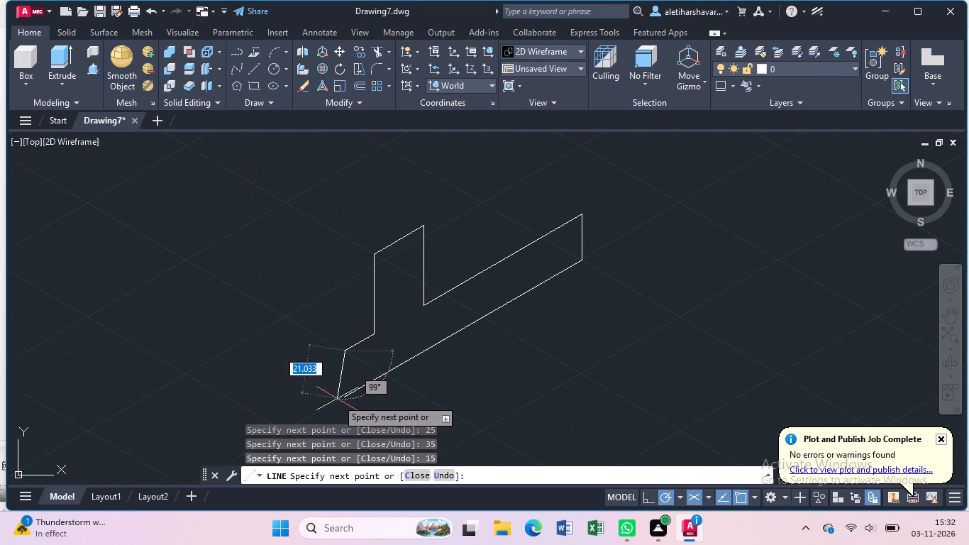
{"action": "left_click", "coordinate": [342, 397]}
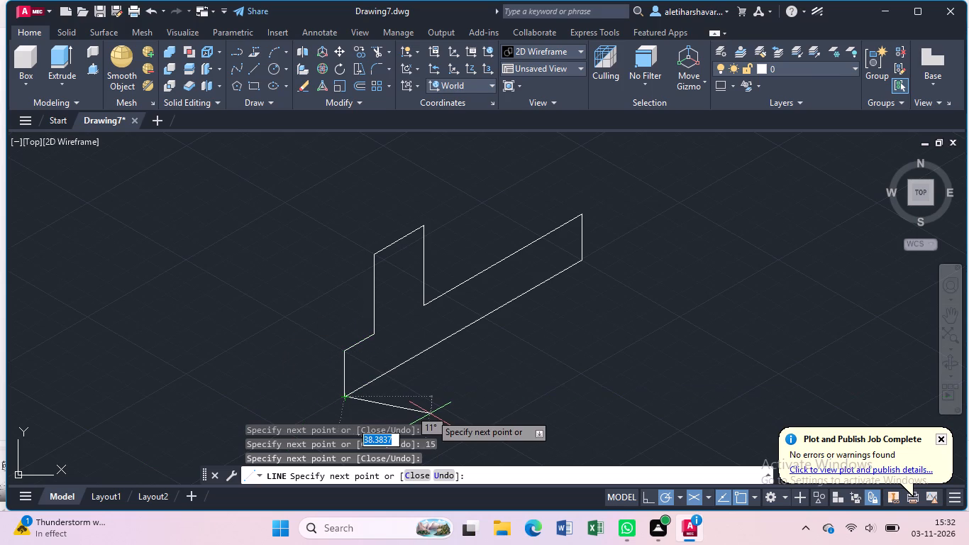
{"action": "key", "text": "Escape"}
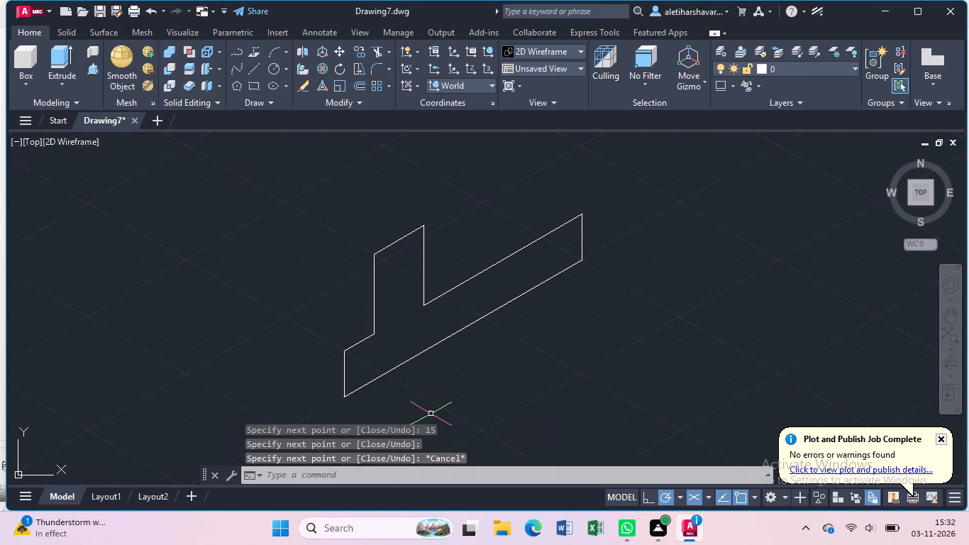
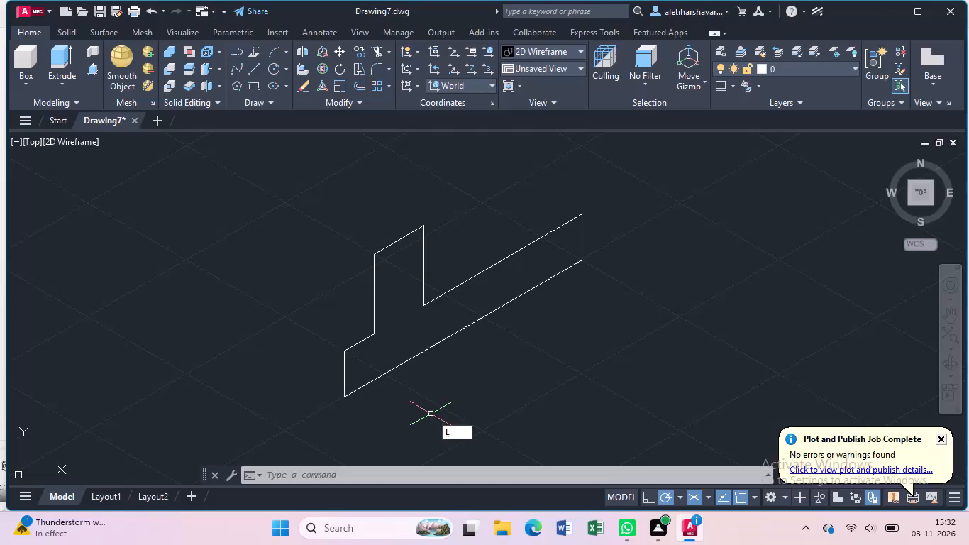
From the ledge's outer upper corner, draw an 80-unit line at 150°, followed by a 20-unit line straight down.
{"action": "left_click", "coordinate": [344, 351]}
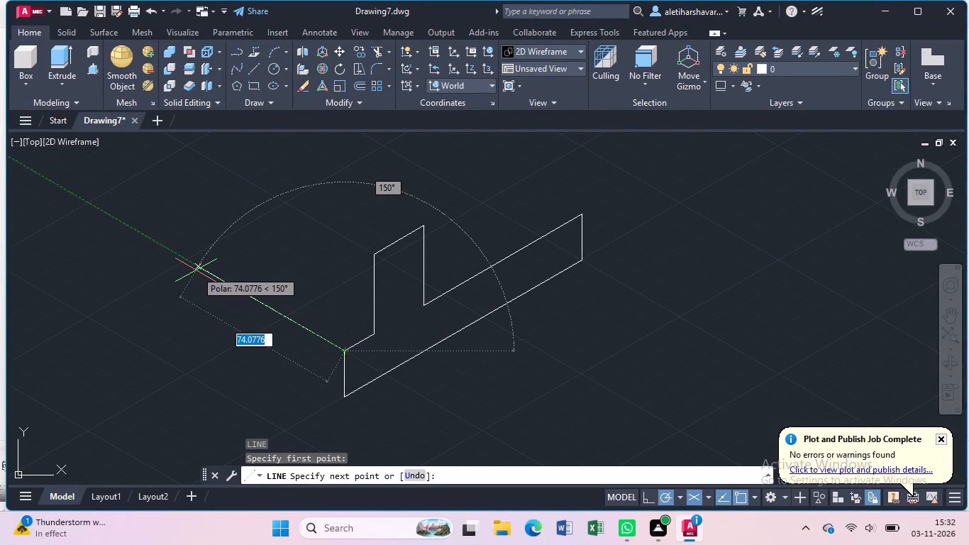
{"action": "type", "text": "80"}
{"action": "key", "text": "Return"}
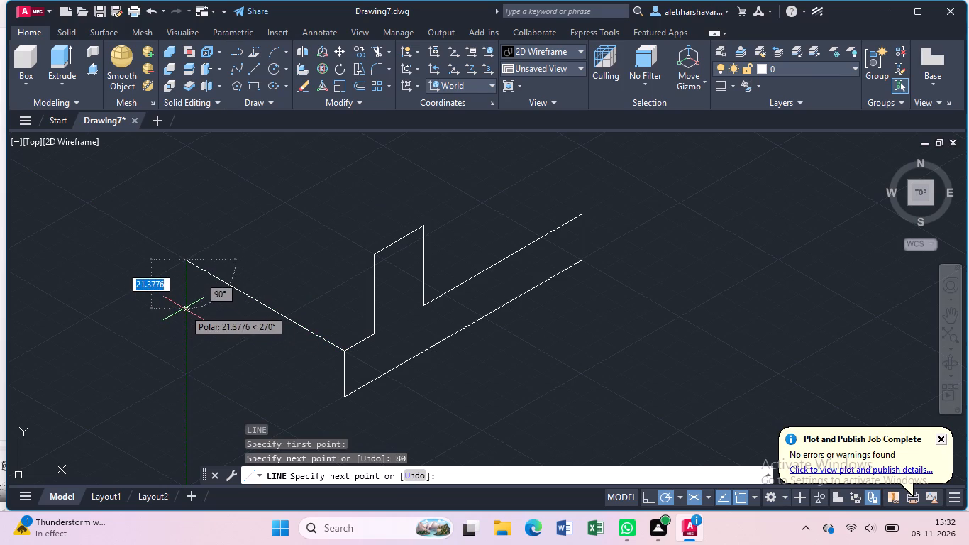
{"action": "key", "text": "2"}
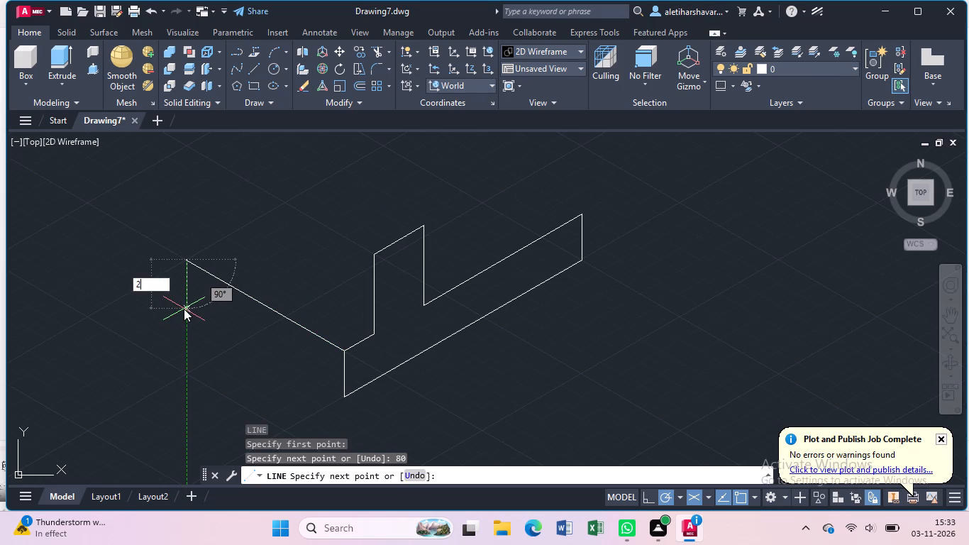
{"action": "key", "text": "0"}
{"action": "key", "text": "Return"}
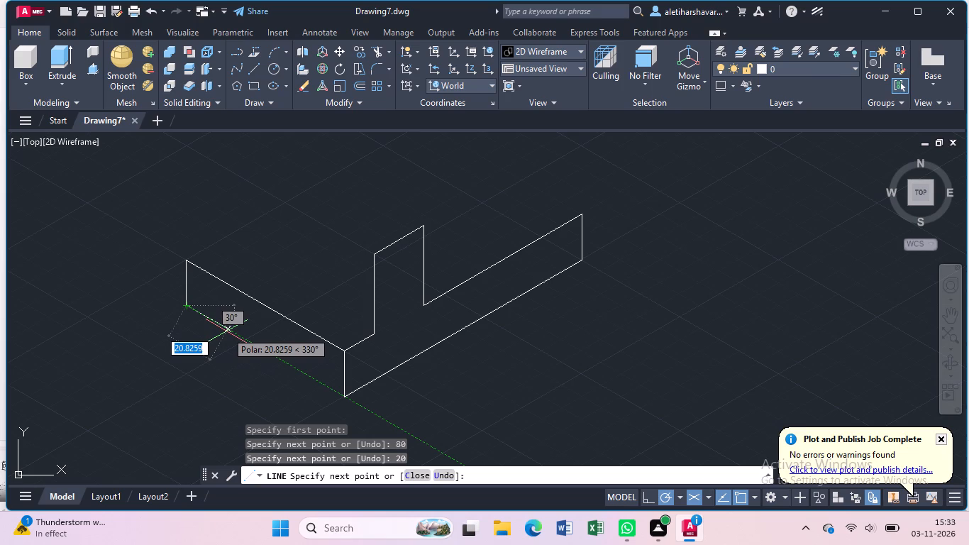
Continue the side face's bottom edge with lines 20 units at 330°, 10 up, 40 at 330° and 10 down, closing at the base's lower corner.
{"action": "key", "text": "2"}
{"action": "key", "text": "0"}
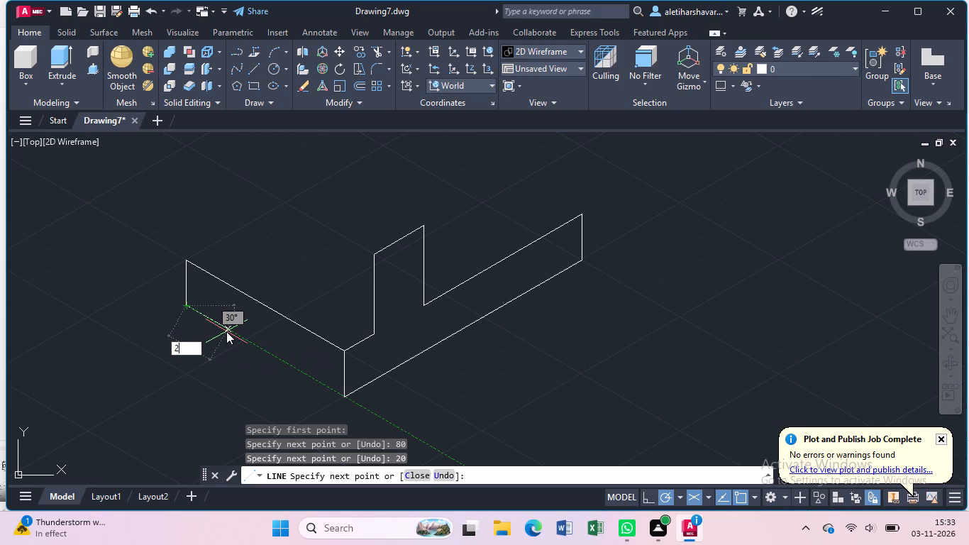
{"action": "key", "text": "Return"}
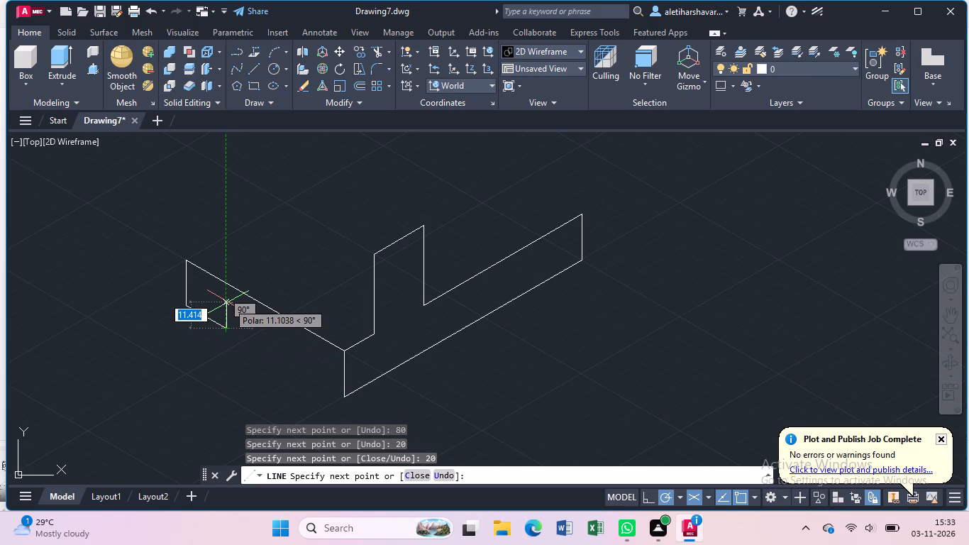
{"action": "key", "text": "1"}
{"action": "key", "text": "0"}
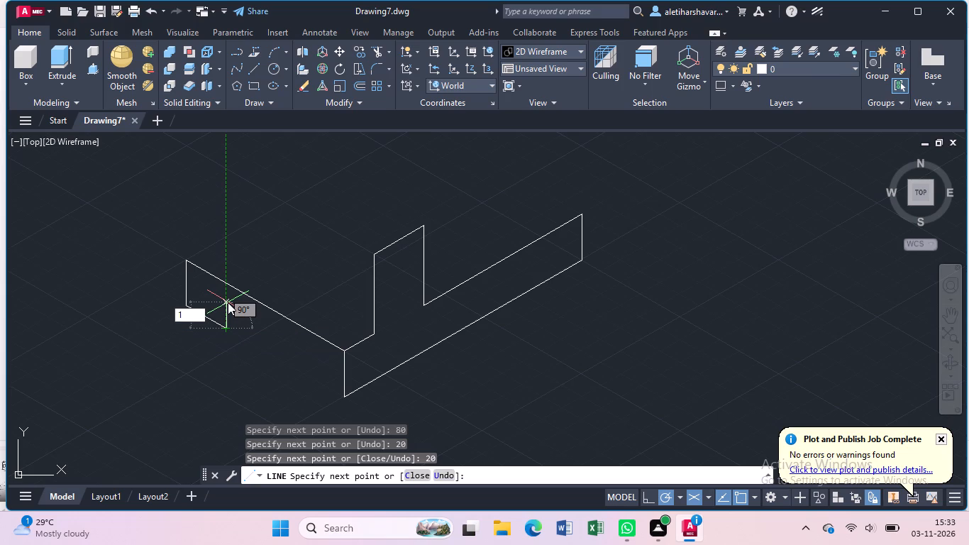
{"action": "key", "text": "Return"}
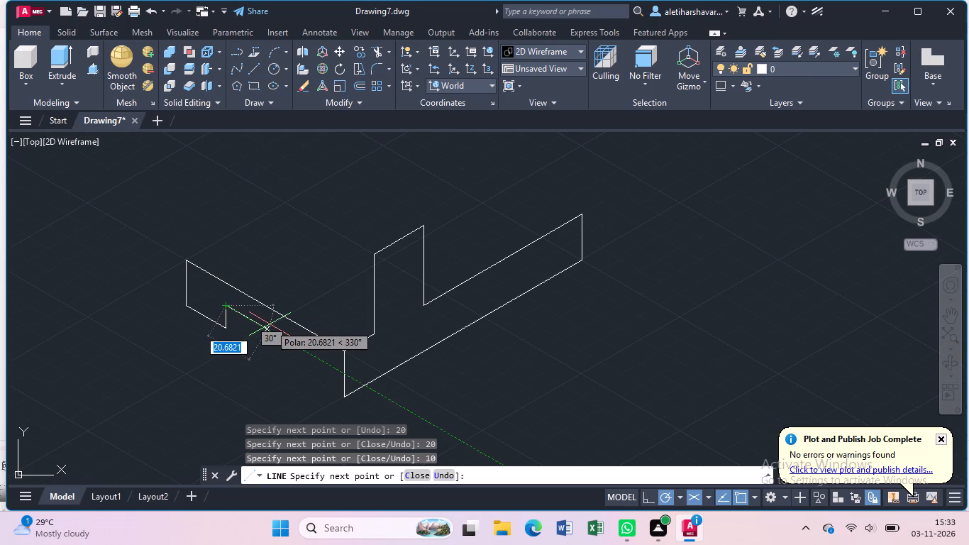
{"action": "type", "text": "40"}
{"action": "key", "text": "Return"}
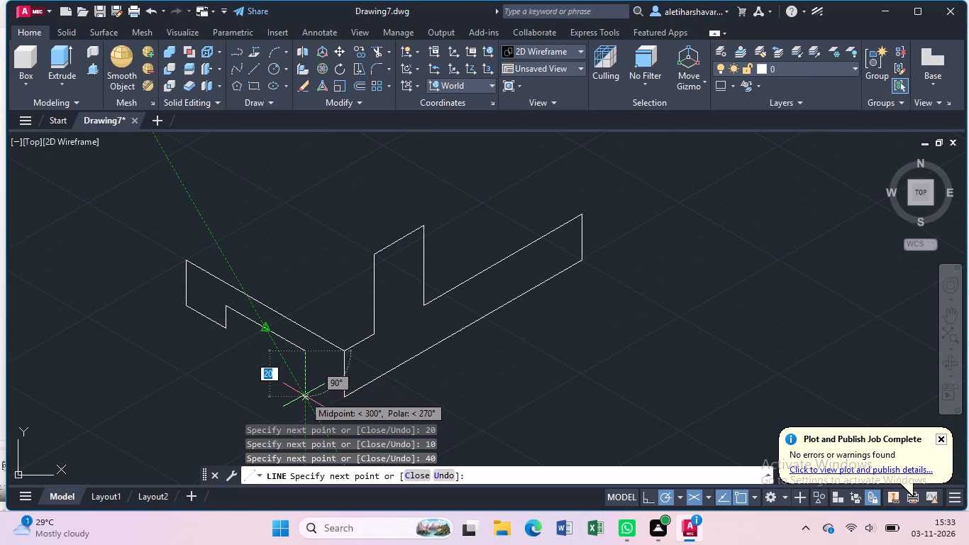
{"action": "key", "text": "1"}
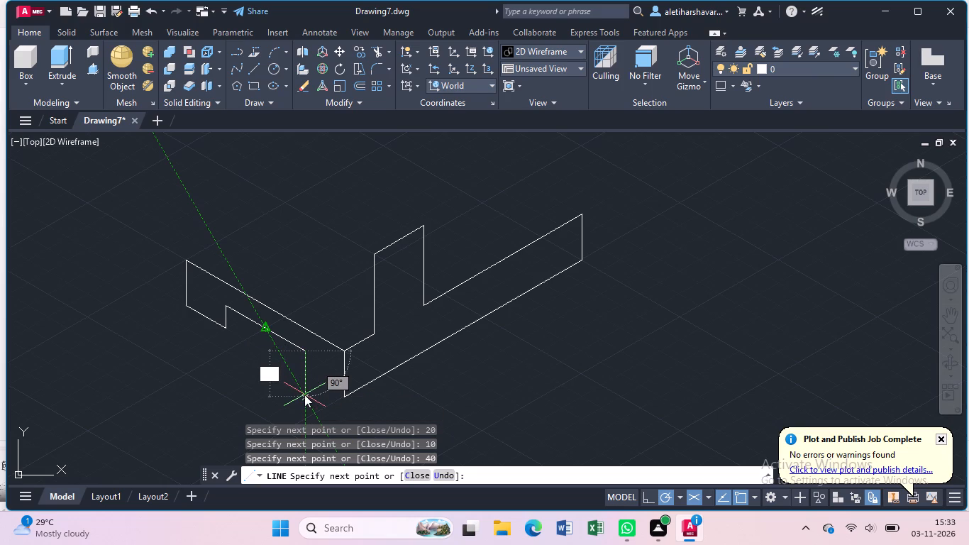
{"action": "key", "text": "0"}
{"action": "key", "text": "Return"}
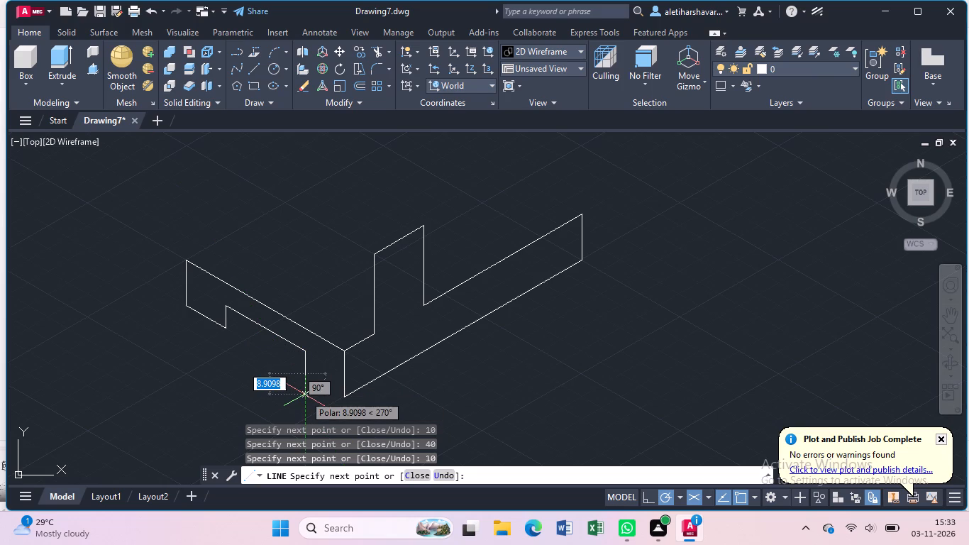
{"action": "left_click", "coordinate": [341, 397]}
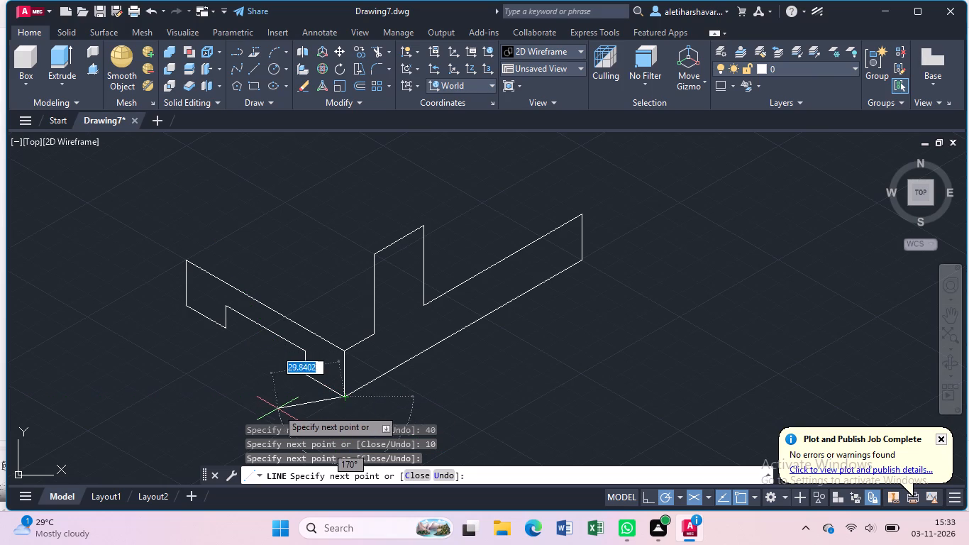
{"action": "key", "text": "Escape"}
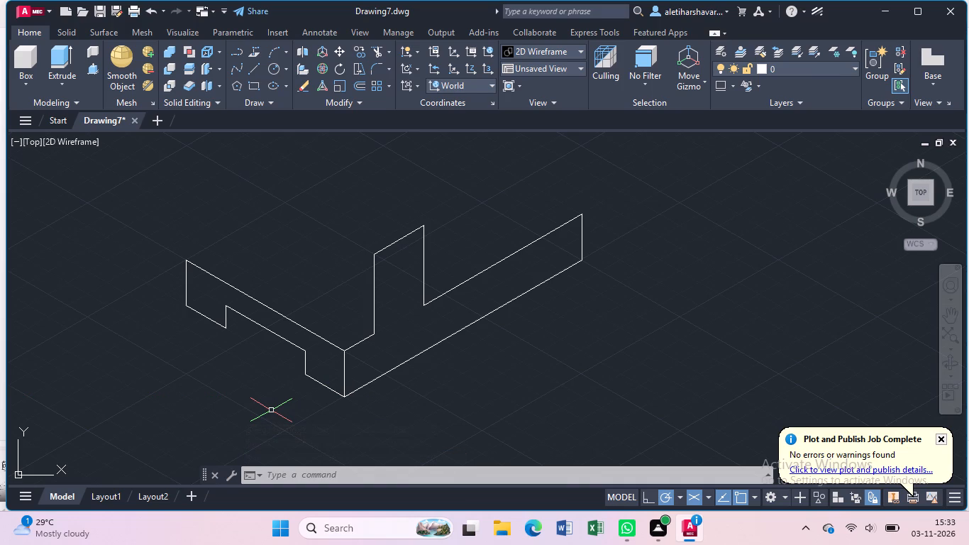
From the foot of the raised block, draw an 80-unit line at 150° and join it to the side face's far upper corner.
{"action": "key", "text": "l"}
{"action": "key", "text": "Return"}
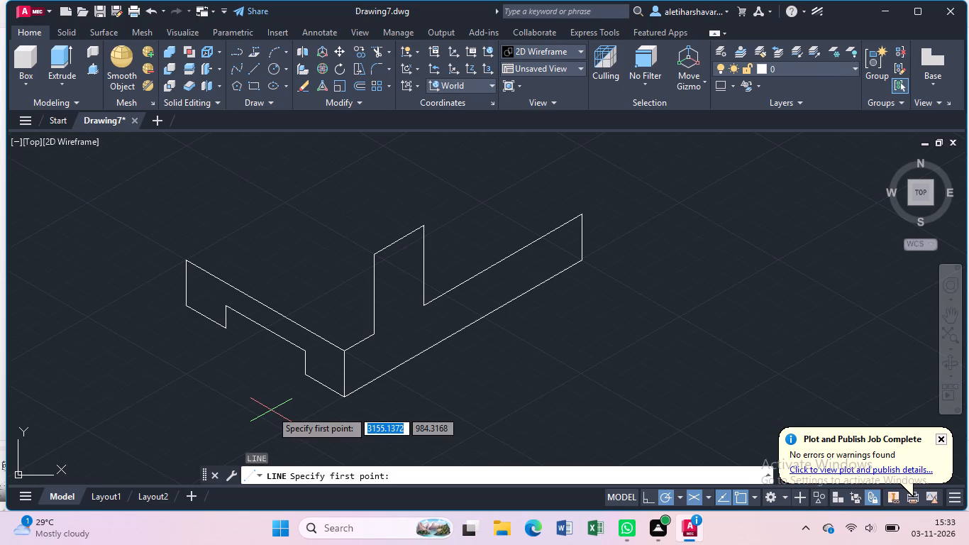
{"action": "left_click", "coordinate": [376, 334]}
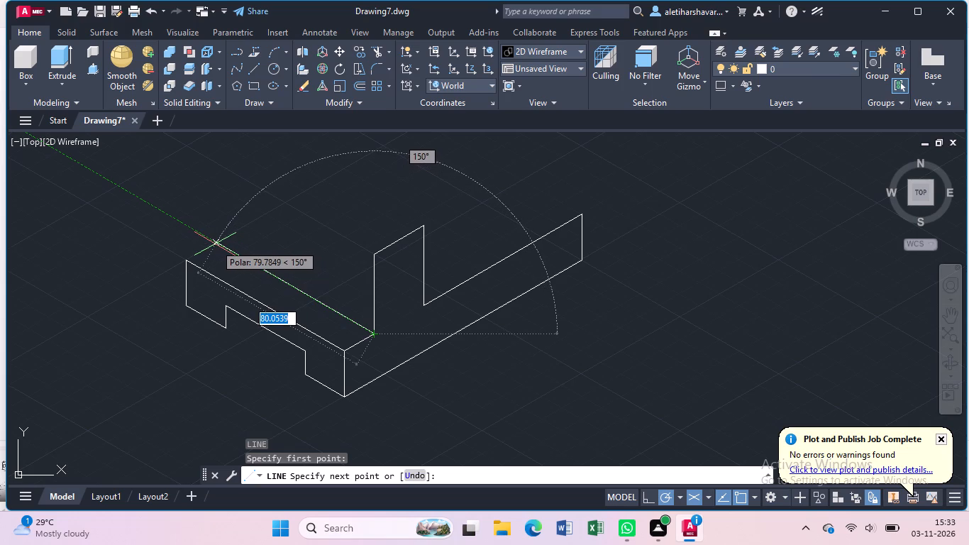
{"action": "key", "text": "8"}
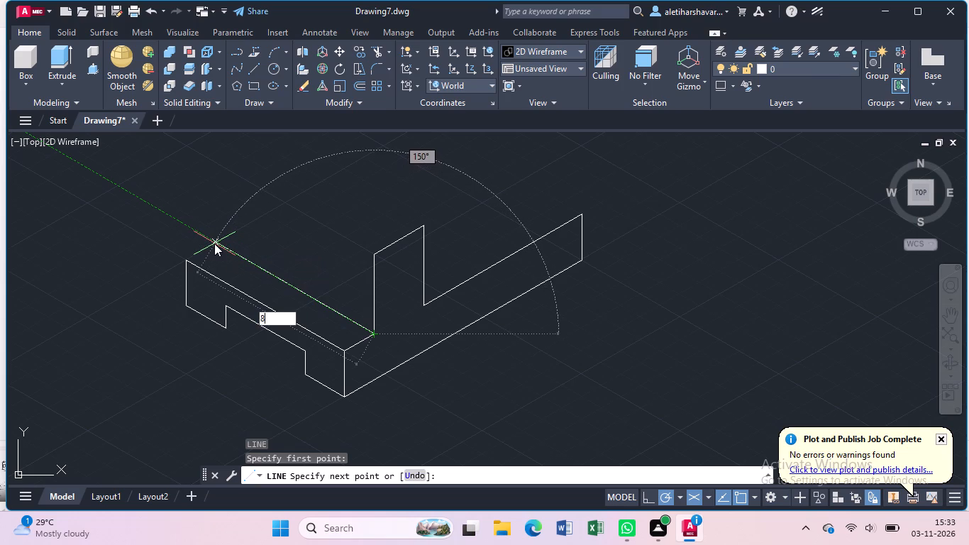
{"action": "key", "text": "0"}
{"action": "key", "text": "Return"}
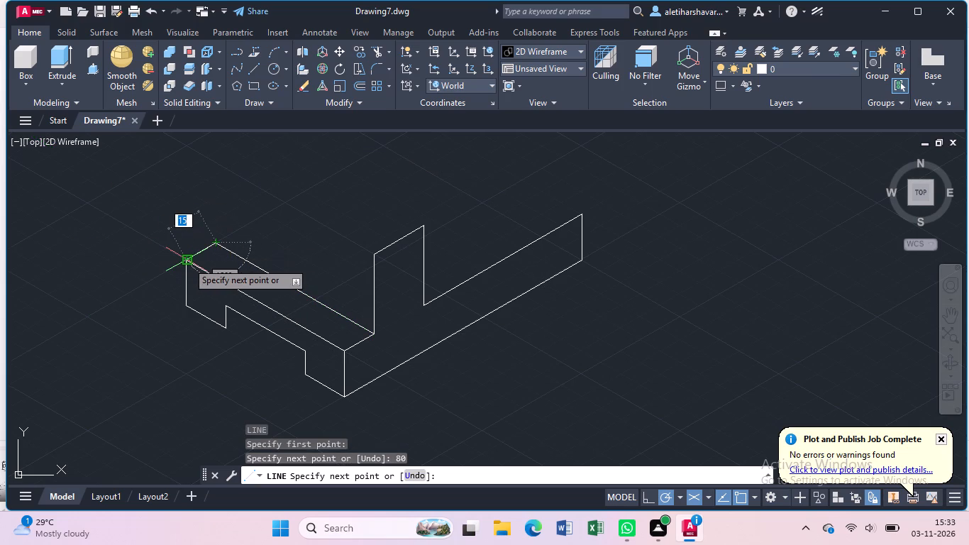
{"action": "left_click", "coordinate": [187, 262]}
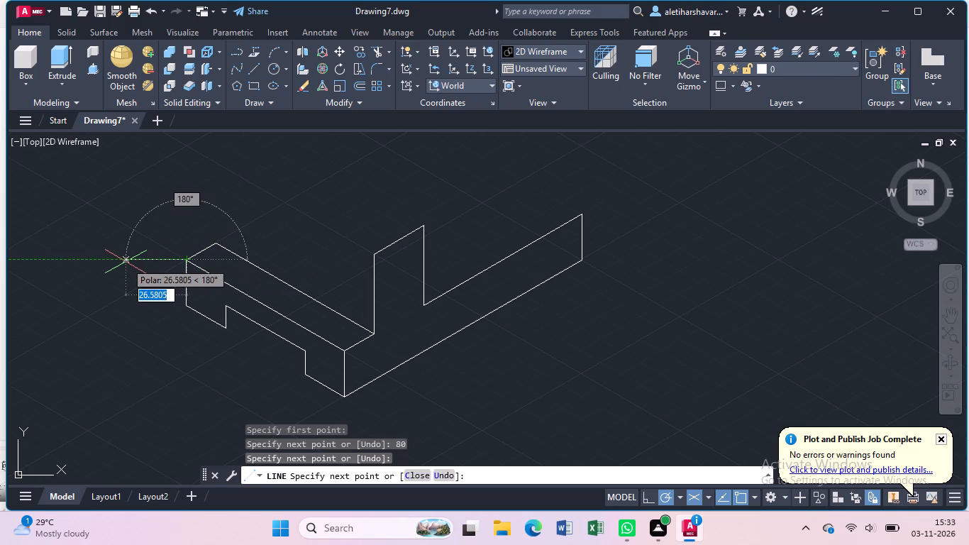
{"action": "key", "text": "Escape"}
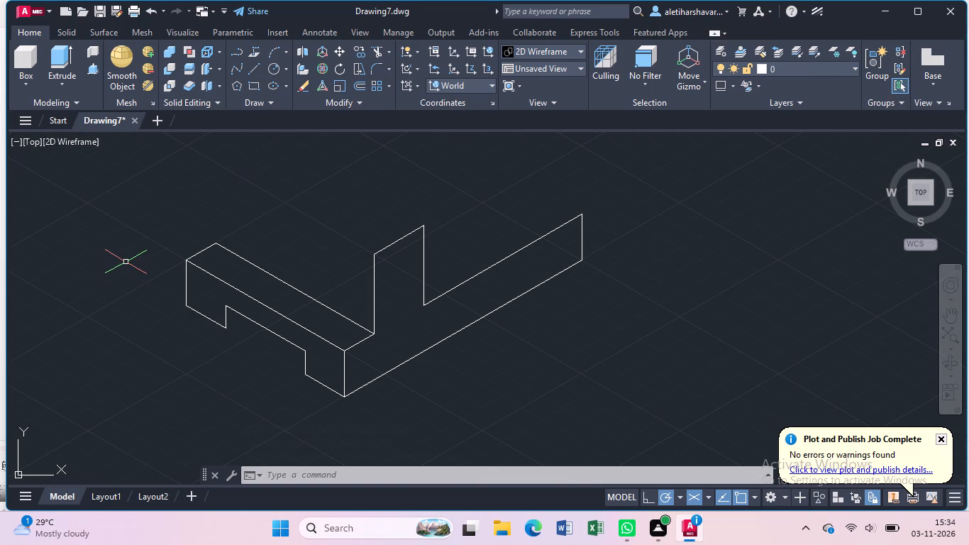
From the far inner corner of the ledge, draw a line 35 units straight up, followed by a 20-unit line at 30°.
{"action": "key", "text": "l"}
{"action": "key", "text": "Return"}
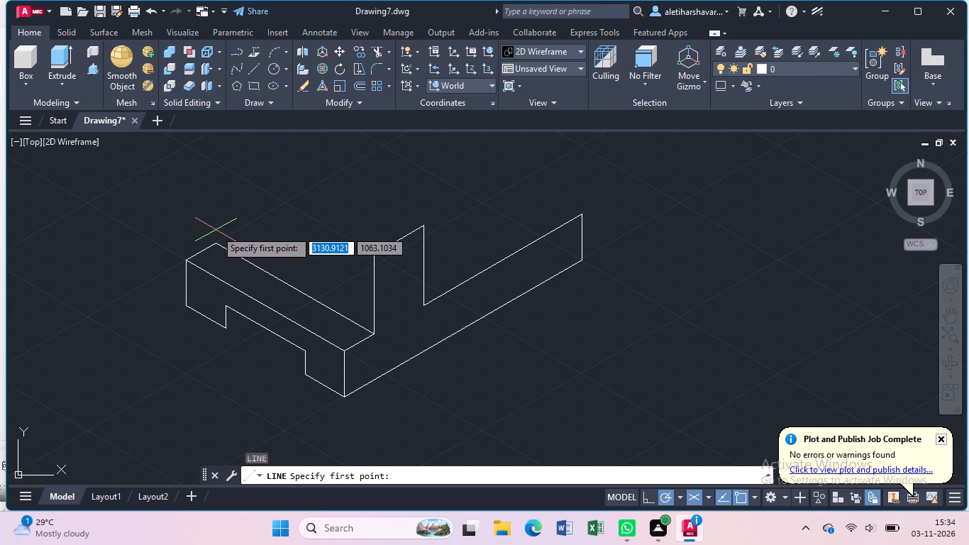
{"action": "left_click", "coordinate": [214, 242]}
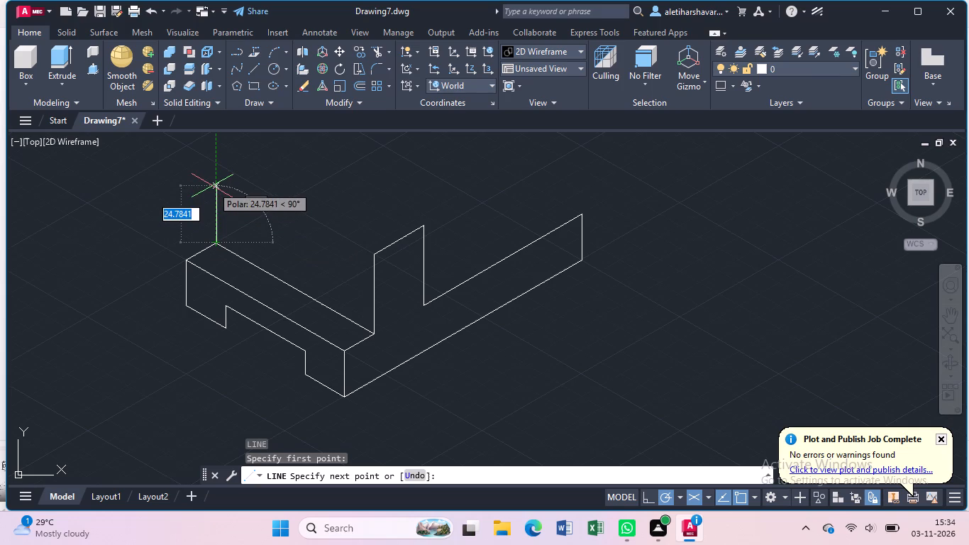
{"action": "type", "text": "35"}
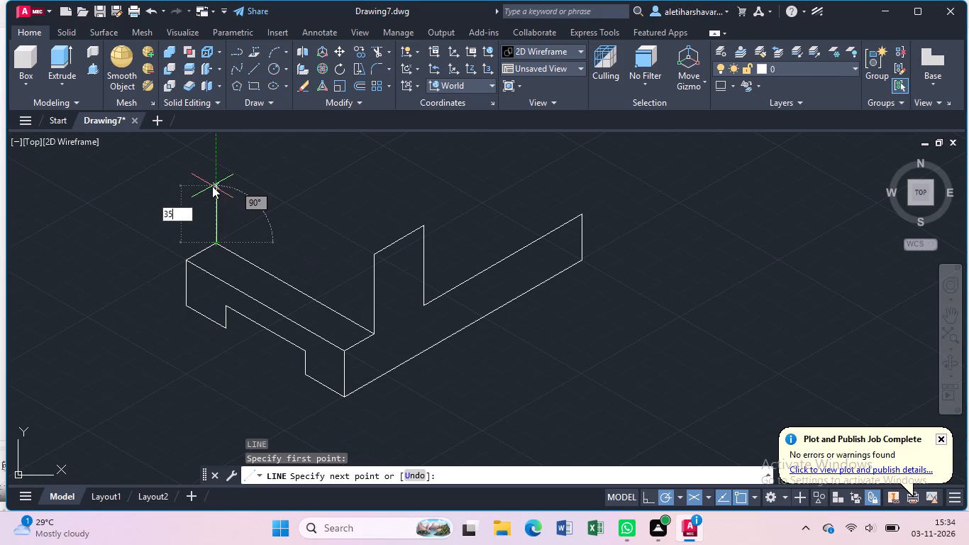
{"action": "key", "text": "Return"}
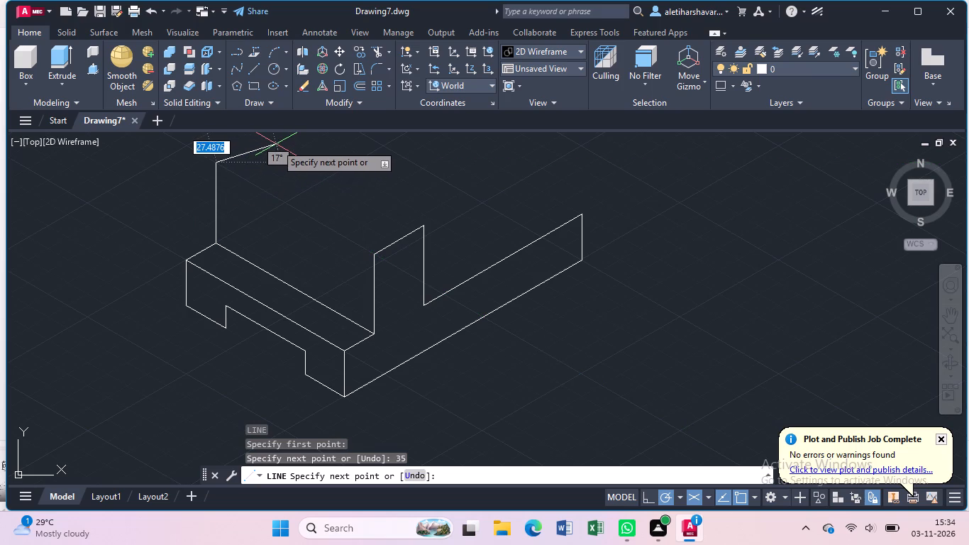
{"action": "middle_click_drag", "start_coordinate": [276, 144], "coordinate": [280, 204]}
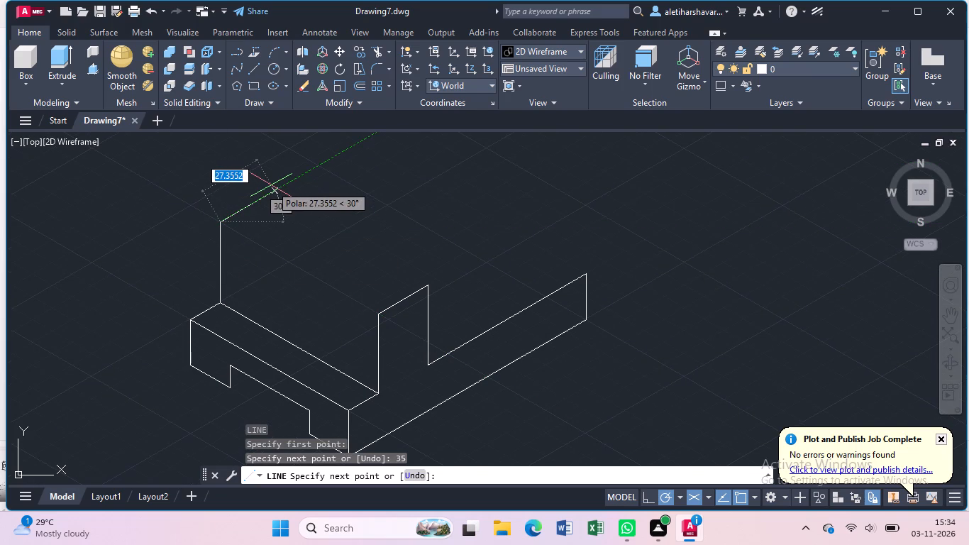
{"action": "key", "text": "2"}
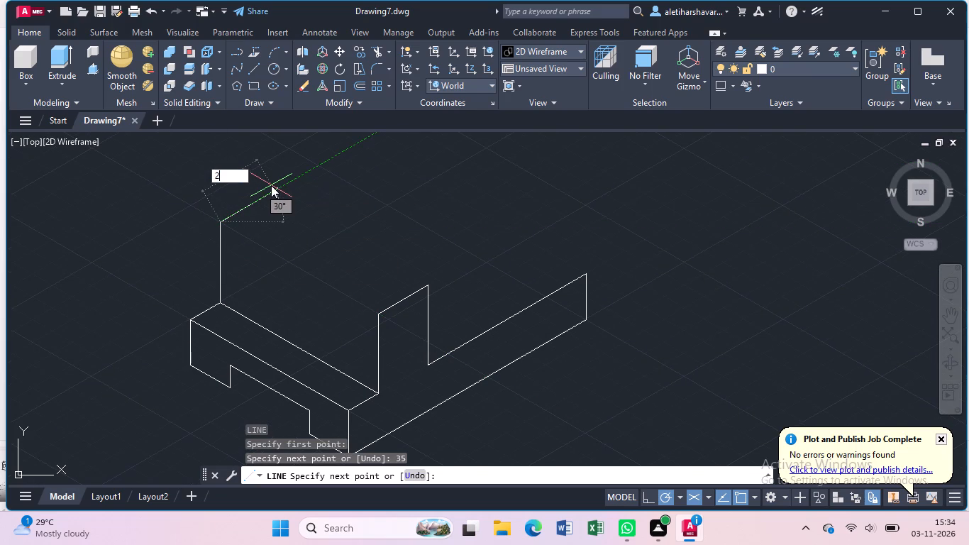
{"action": "key", "text": "0"}
{"action": "key", "text": "Return"}
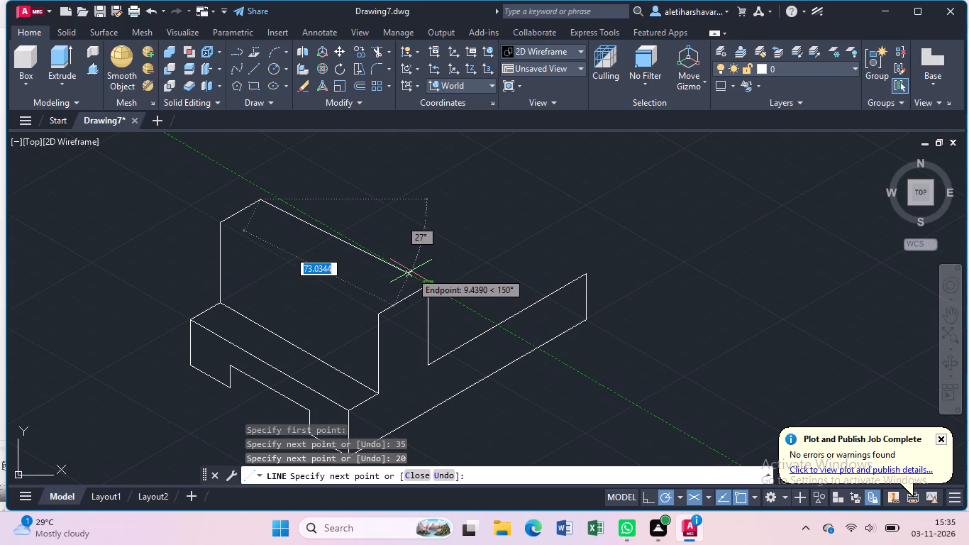
{"action": "key", "text": "Escape"}
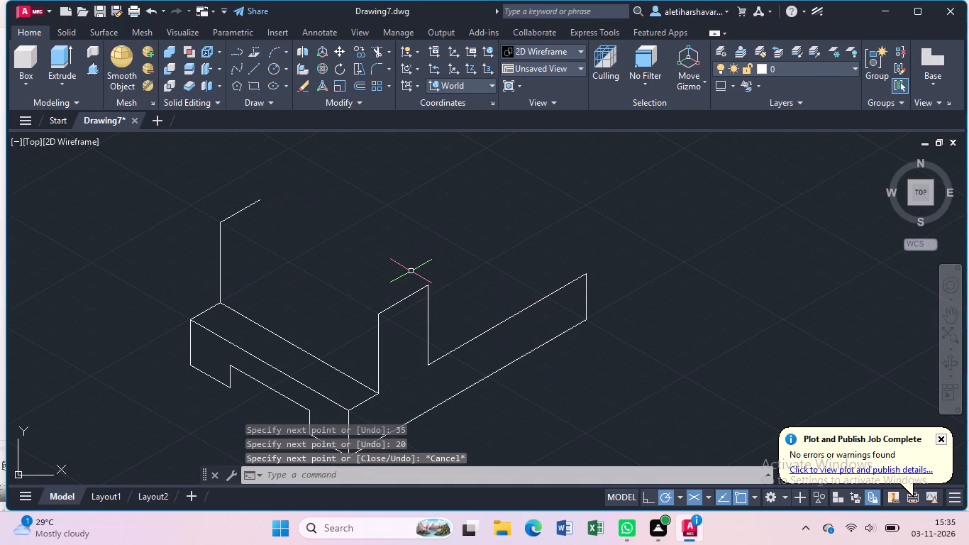
Draw the raised block's top edge from its near upper corner above the ledge to the top of the far 35-unit vertical.
{"action": "key", "text": "l"}
{"action": "key", "text": "Return"}
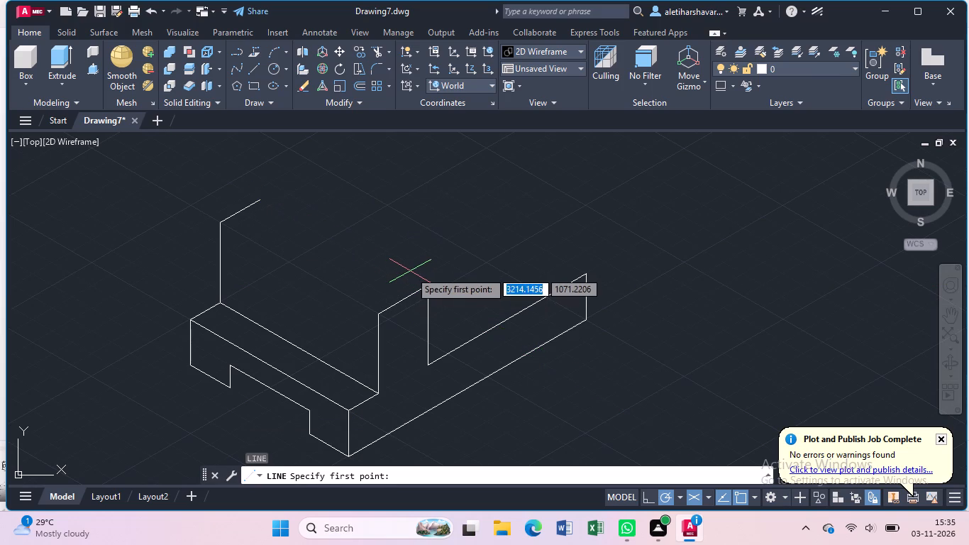
{"action": "left_click", "coordinate": [377, 313]}
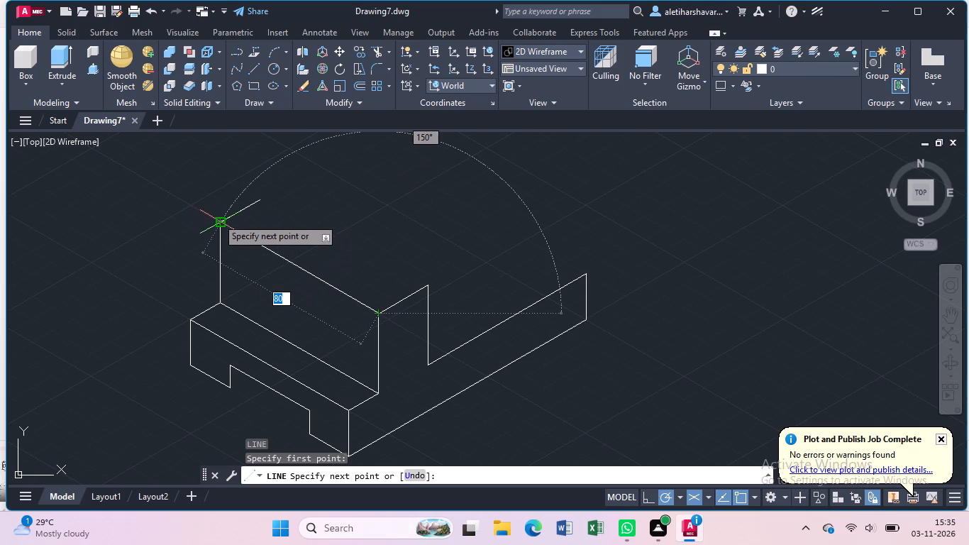
{"action": "left_click", "coordinate": [217, 218]}
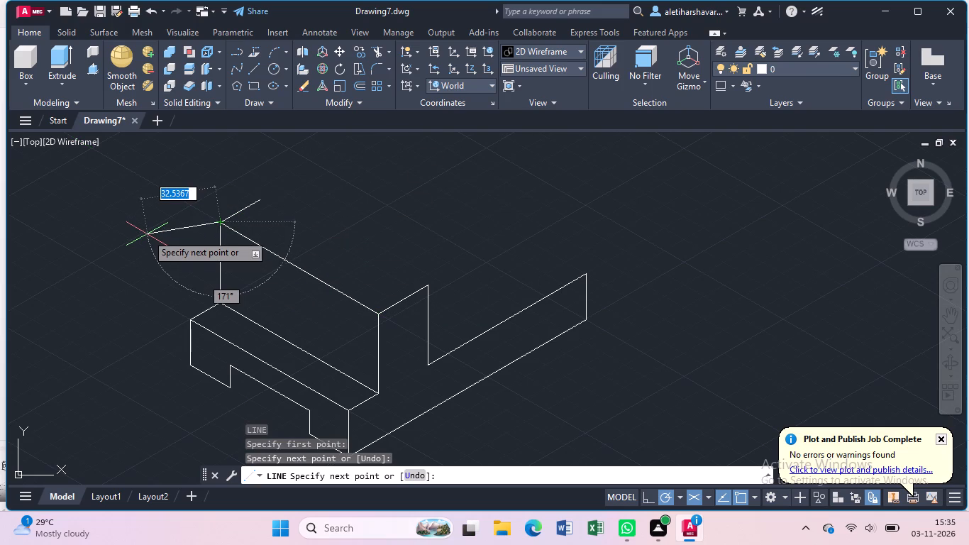
{"action": "key", "text": "Escape"}
Draw the raised block's rear top edge at 150° from the top of its inner vertical, running just past the short far top edge.
{"action": "key", "text": "l"}
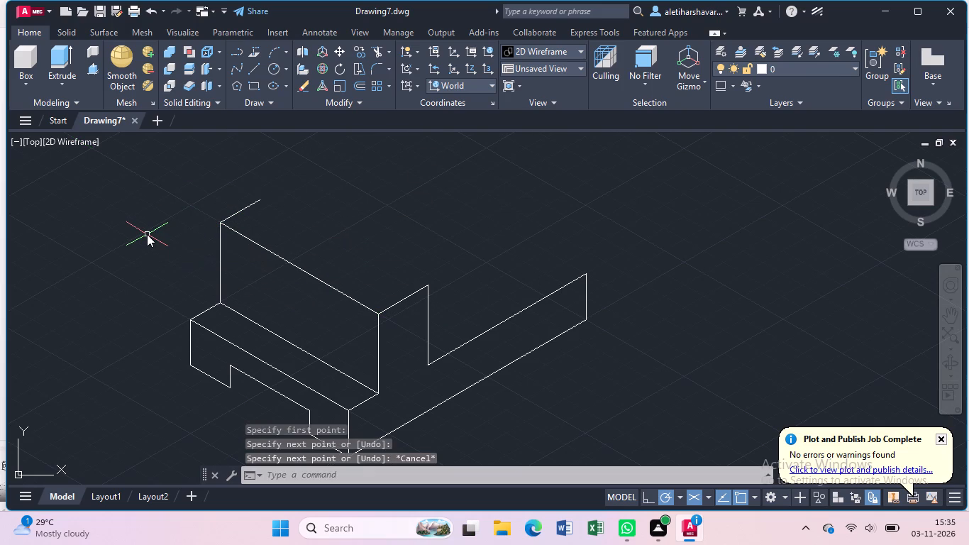
{"action": "key", "text": "Return"}
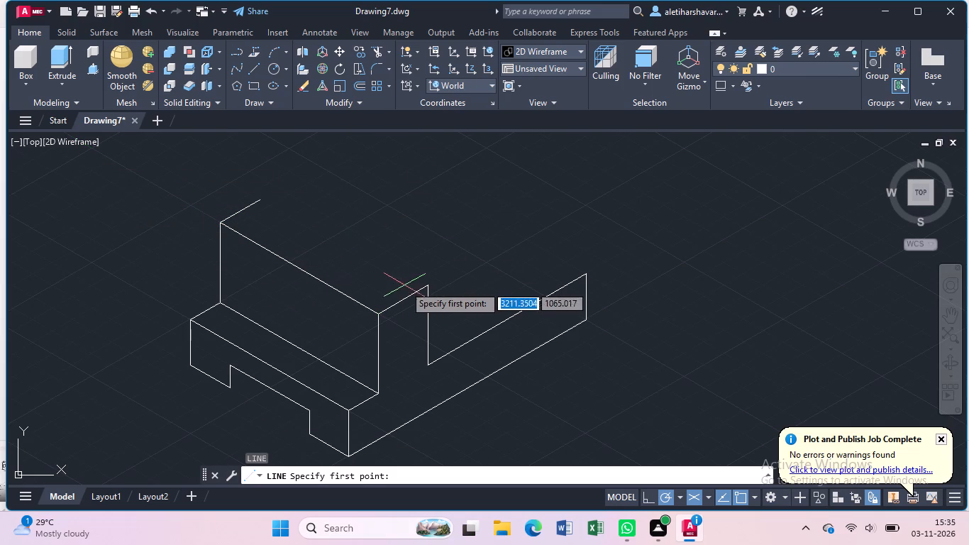
{"action": "left_click", "coordinate": [428, 287]}
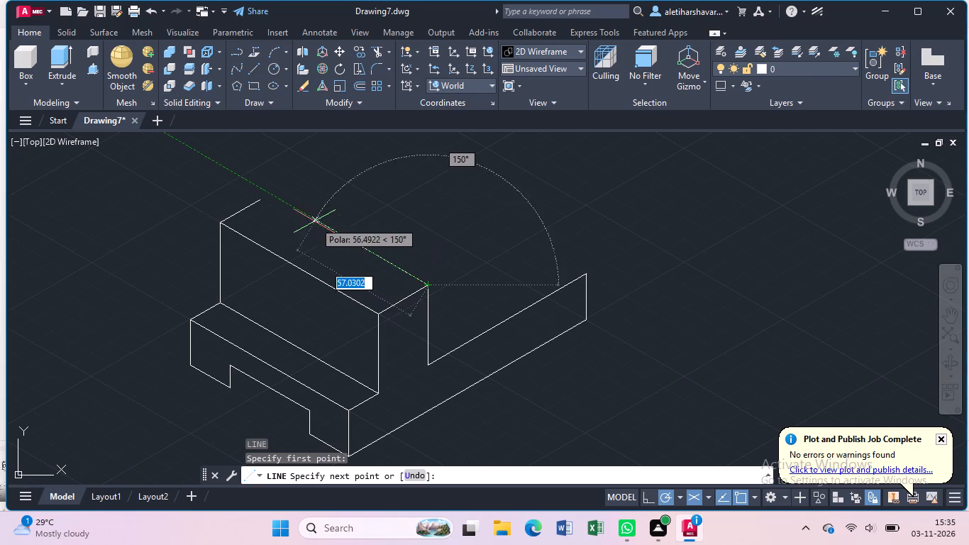
{"action": "left_click", "coordinate": [262, 190]}
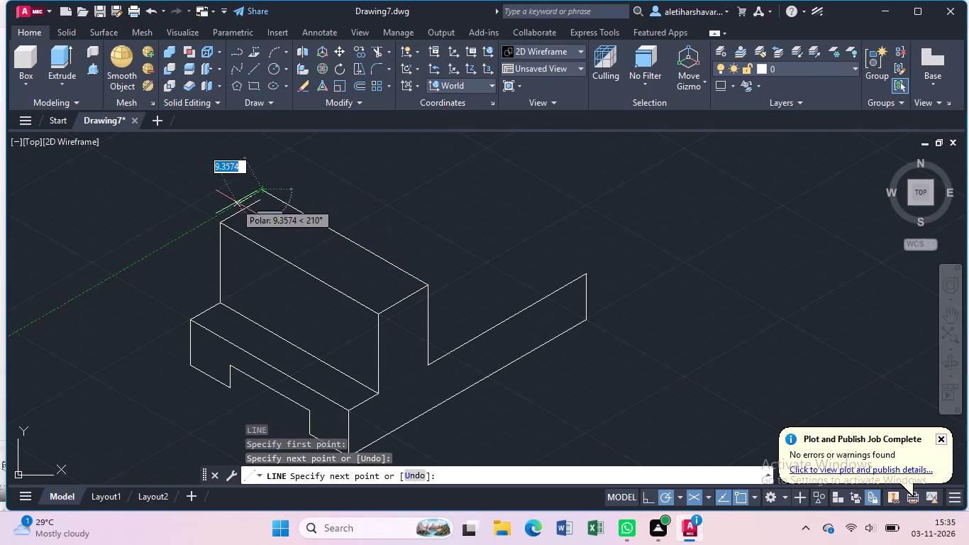
{"action": "key", "text": "Escape"}
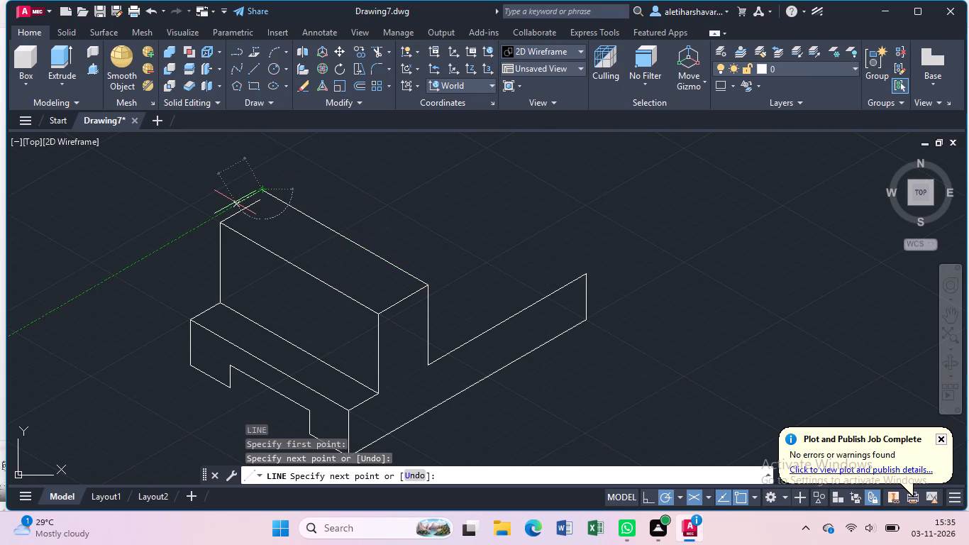
With Trim, extend the short far top edge to the rear top edge and trim the overhang beyond their corner.
{"action": "type", "text": "tr"}
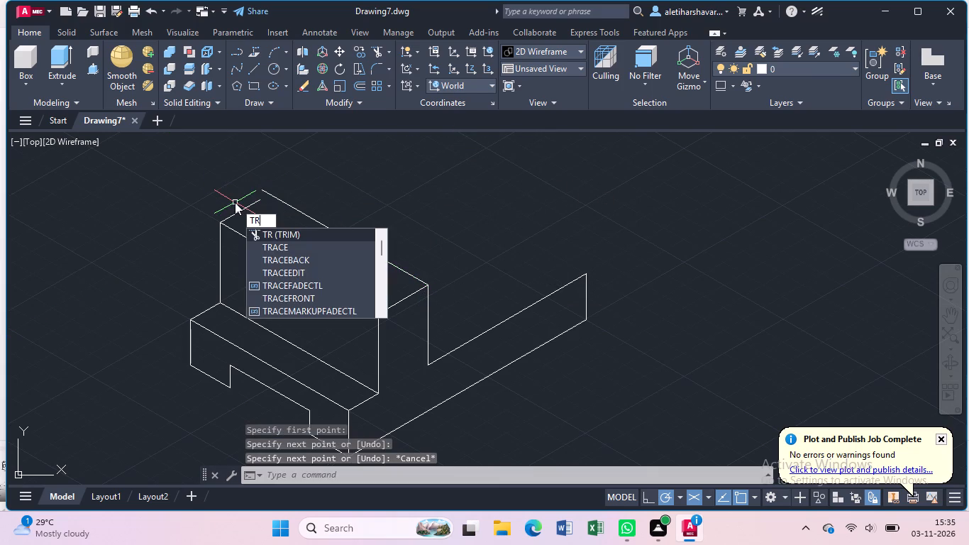
{"action": "key", "text": "Return"}
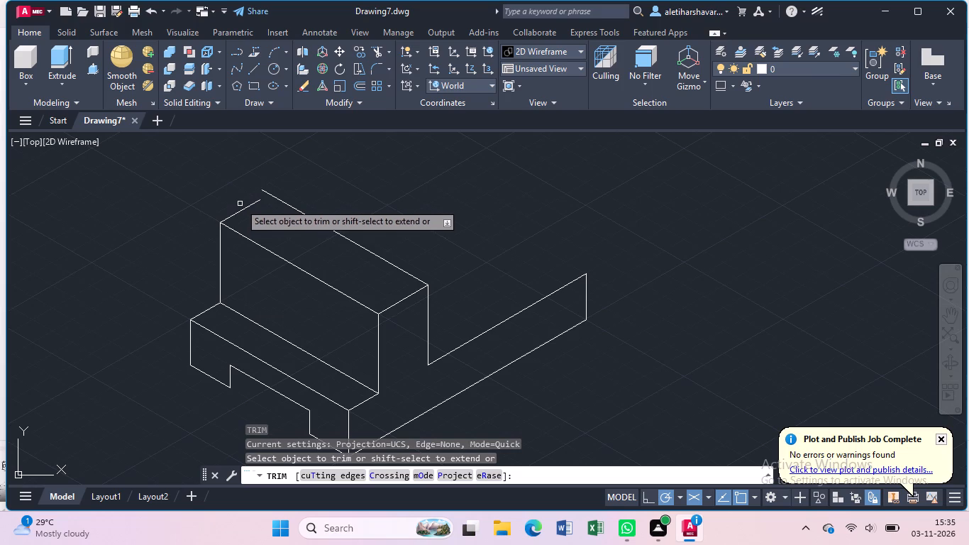
{"action": "left_click", "coordinate": [249, 208], "text": "shift"}
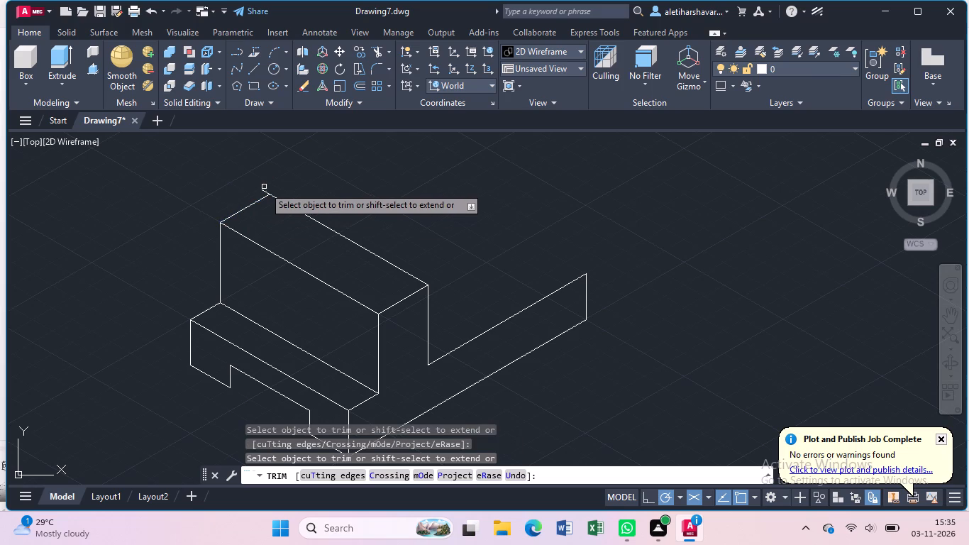
{"action": "left_click", "coordinate": [262, 189]}
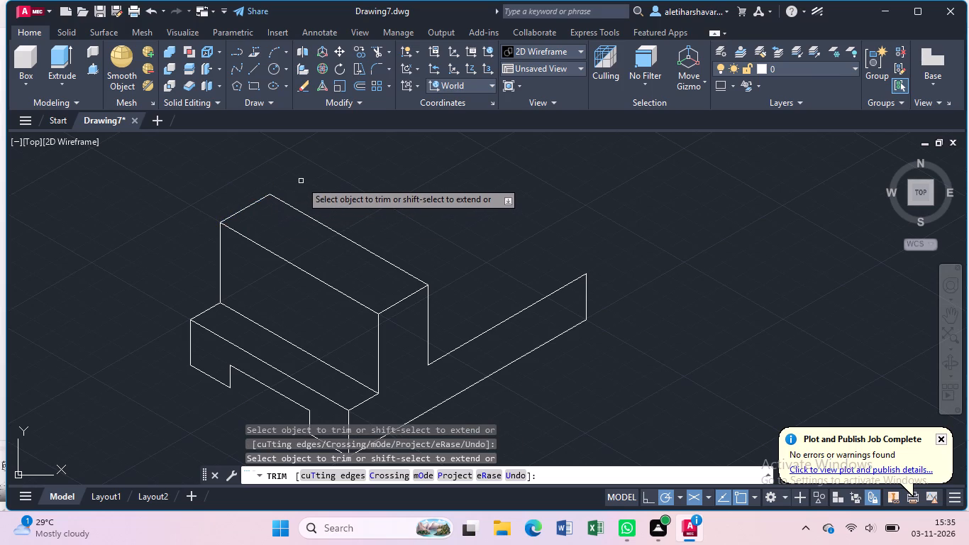
{"action": "key", "text": "Escape"}
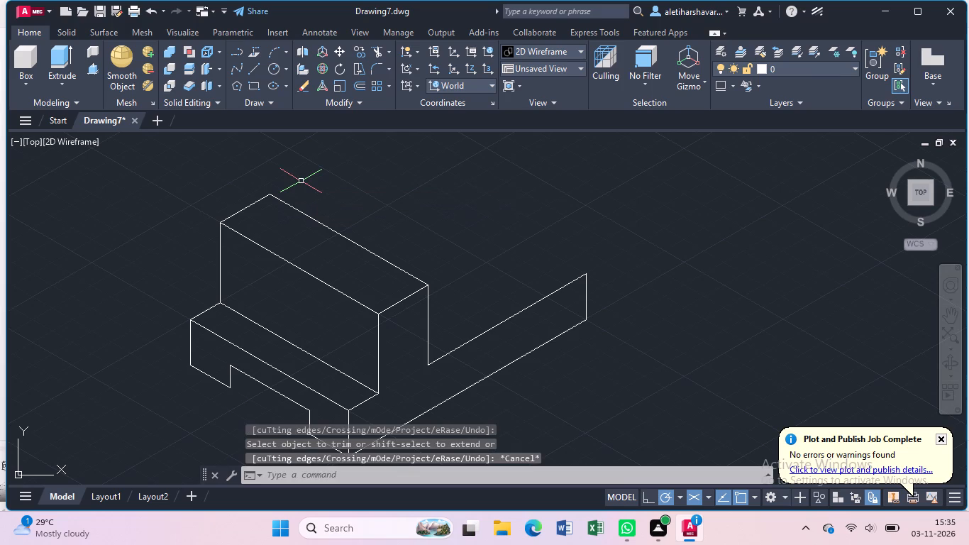
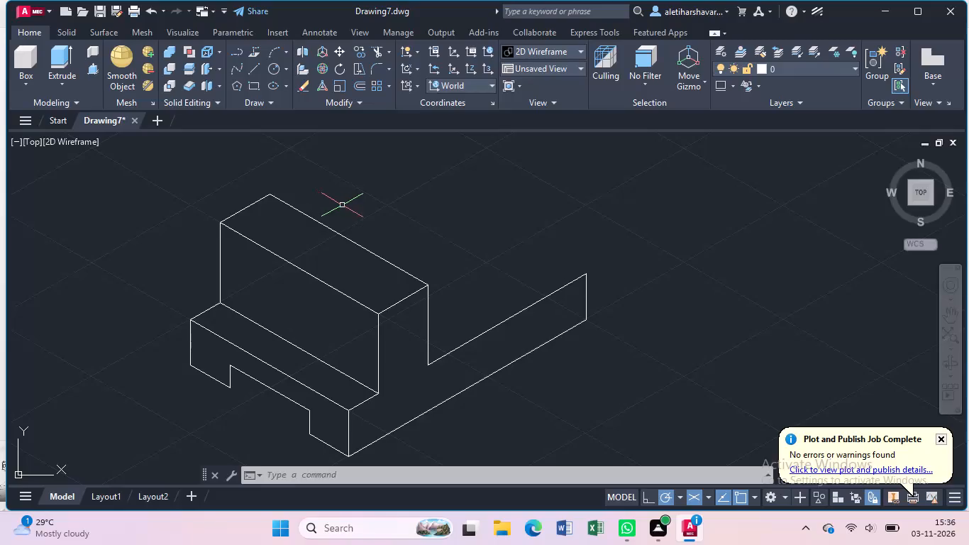
Draw the base's rear top edge at 150° from the top of the short vertical at the base's far end, running past the rear corner.
{"action": "key", "text": "l"}
{"action": "key", "text": "Return"}
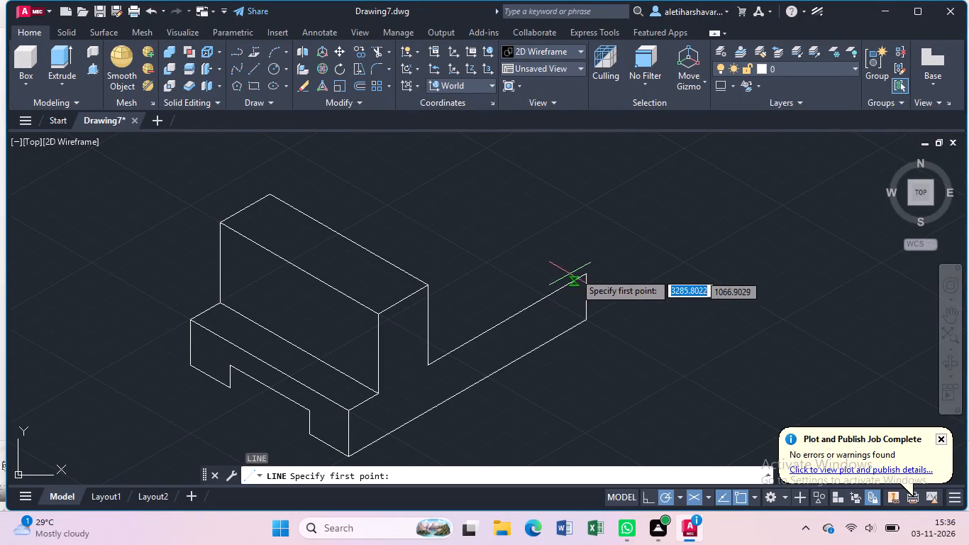
{"action": "left_click", "coordinate": [586, 270]}
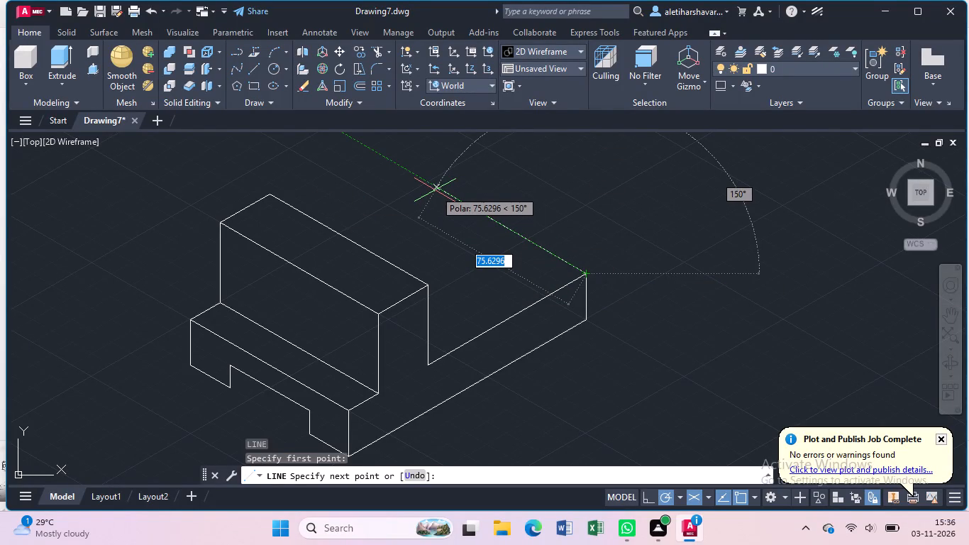
{"action": "left_click", "coordinate": [391, 169]}
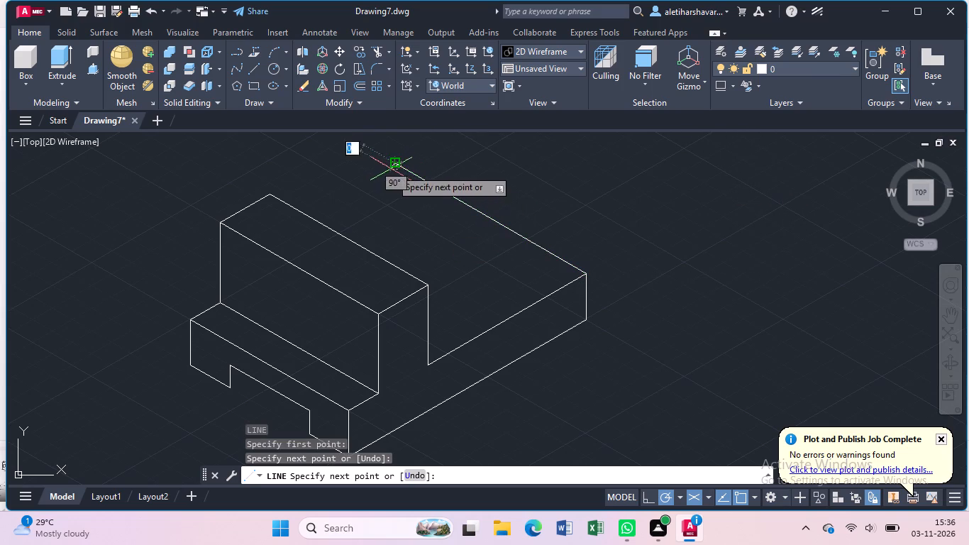
{"action": "key", "text": "Escape"}
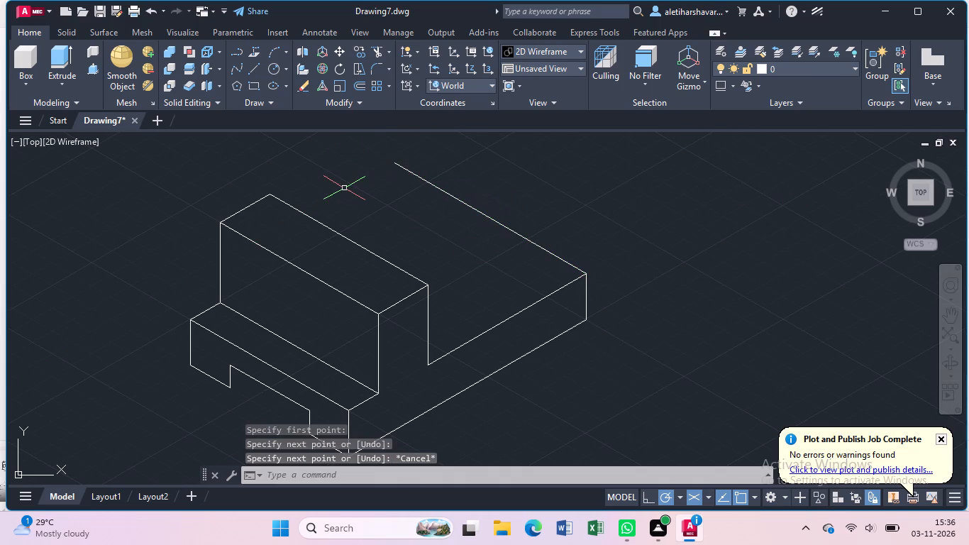
With Trim, extend the ledge's short far edge at 30° across the raised block to the base's rear top edge.
{"action": "type", "text": "tr"}
{"action": "key", "text": "Return"}
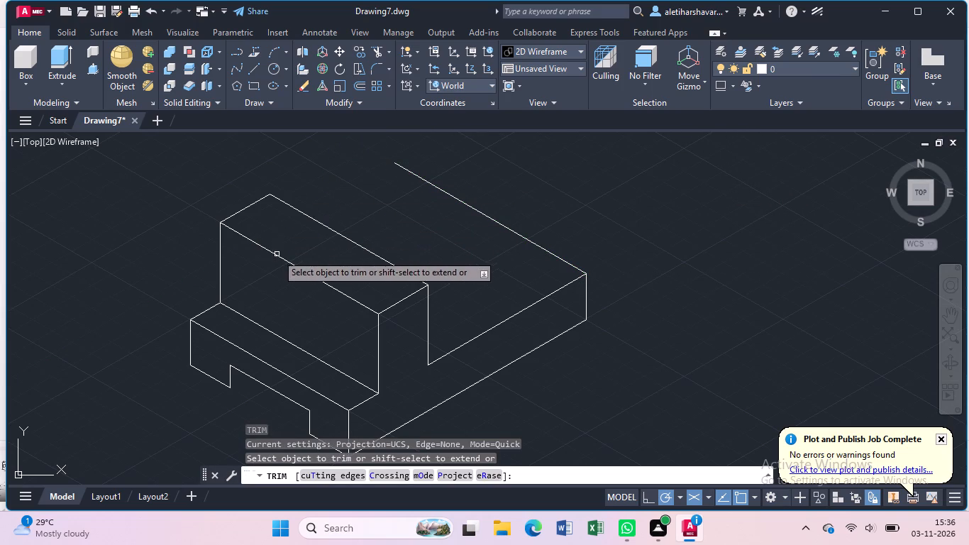
{"action": "left_click", "coordinate": [209, 309], "text": "shift"}
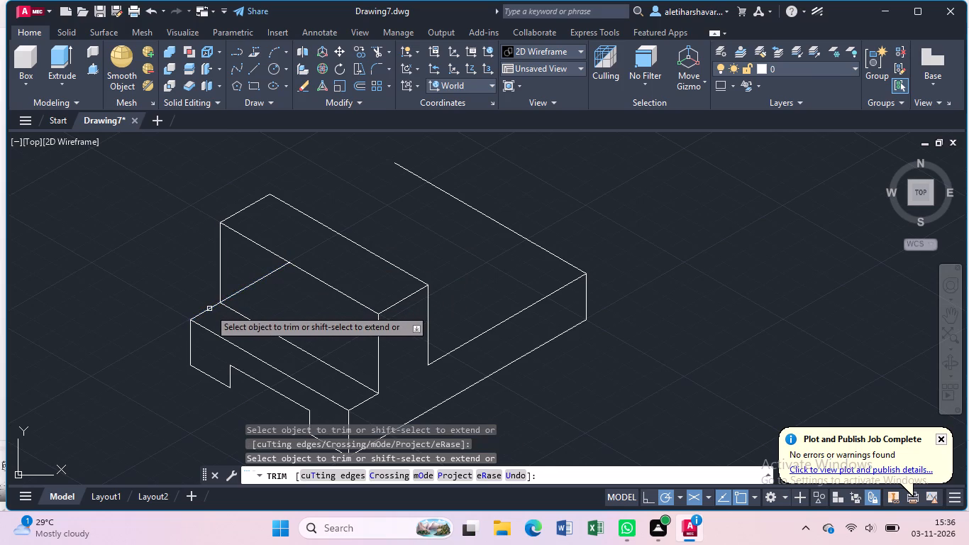
{"action": "left_click", "coordinate": [258, 283], "text": "shift"}
{"action": "left_click", "coordinate": [309, 251], "text": "shift"}
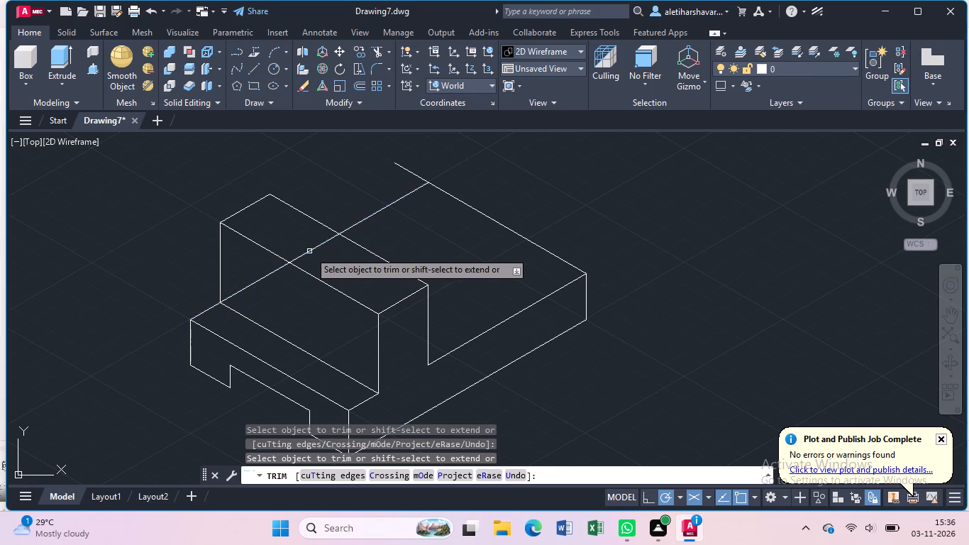
Trim the rear top edge's overhang beyond the corner and the extended edge's segments crossing the raised block's top and front faces.
{"action": "left_click", "coordinate": [404, 171]}
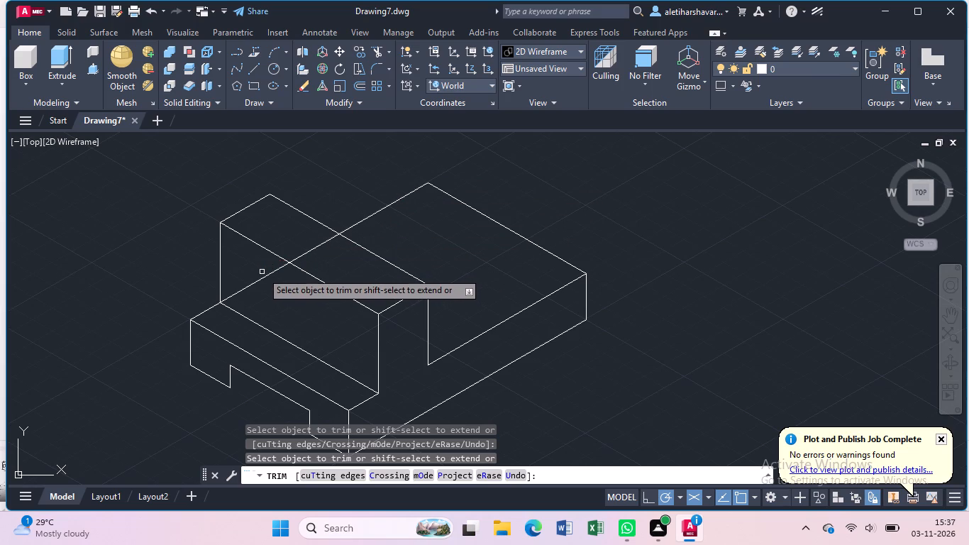
{"action": "left_click", "coordinate": [317, 248]}
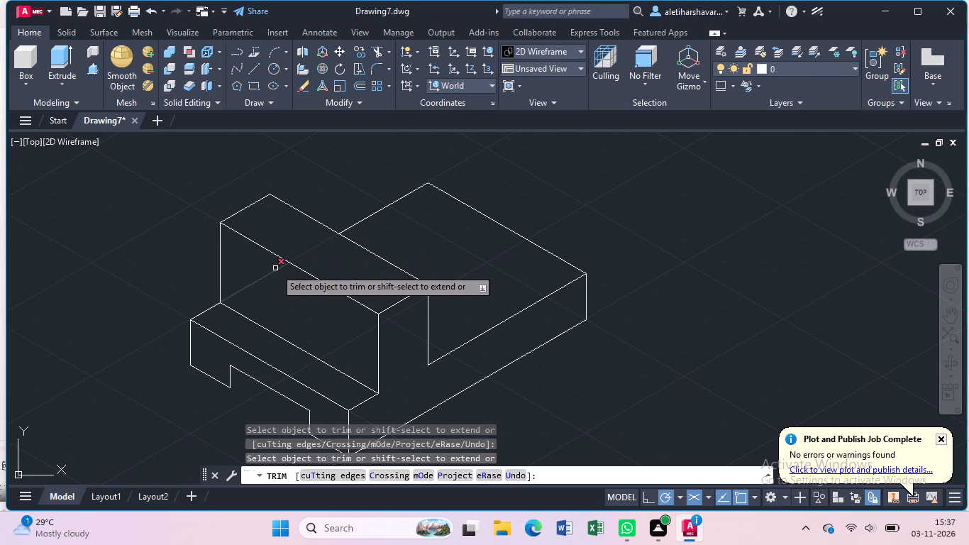
{"action": "left_click", "coordinate": [275, 270]}
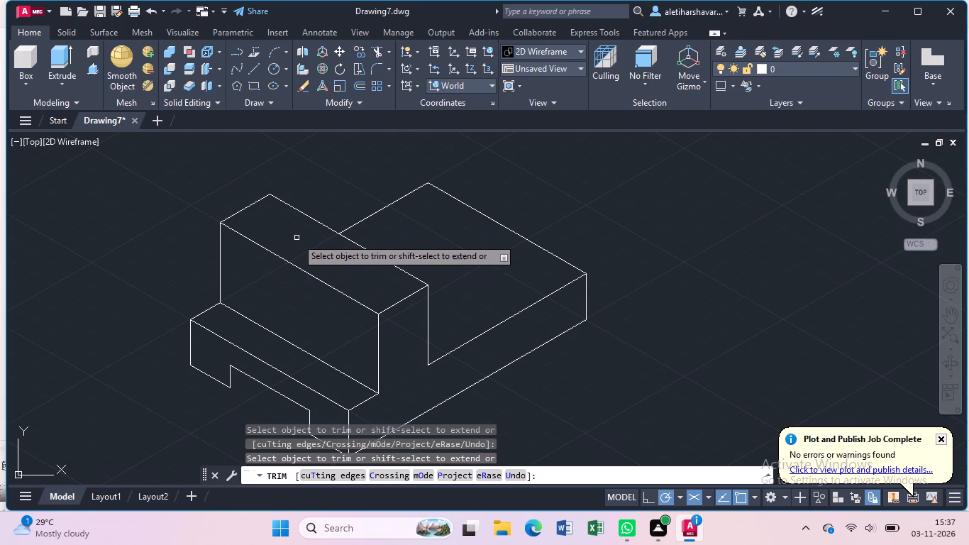
{"action": "key", "text": "Escape"}
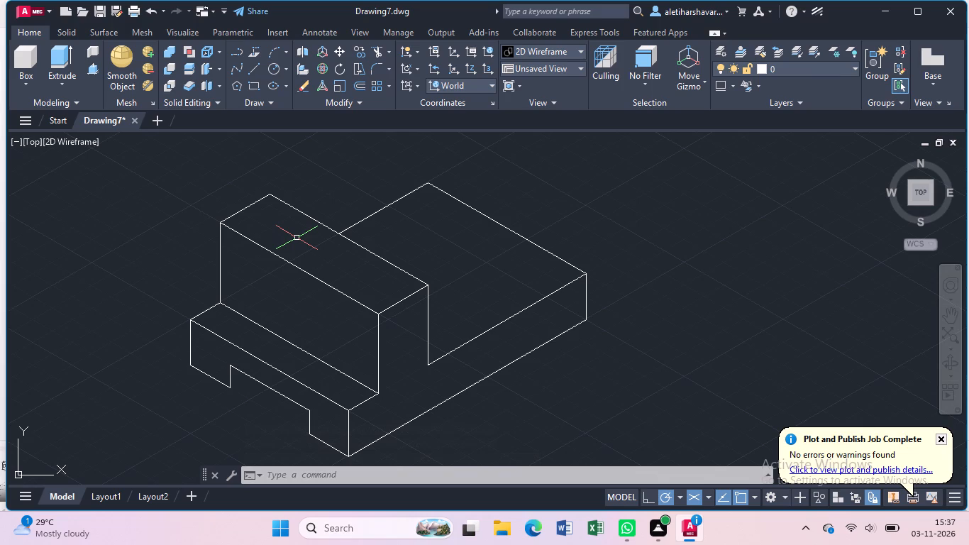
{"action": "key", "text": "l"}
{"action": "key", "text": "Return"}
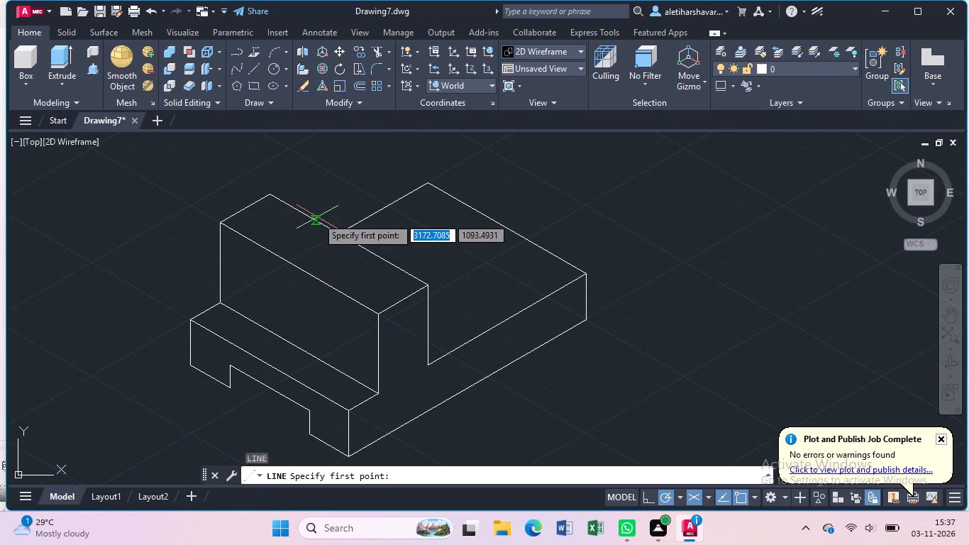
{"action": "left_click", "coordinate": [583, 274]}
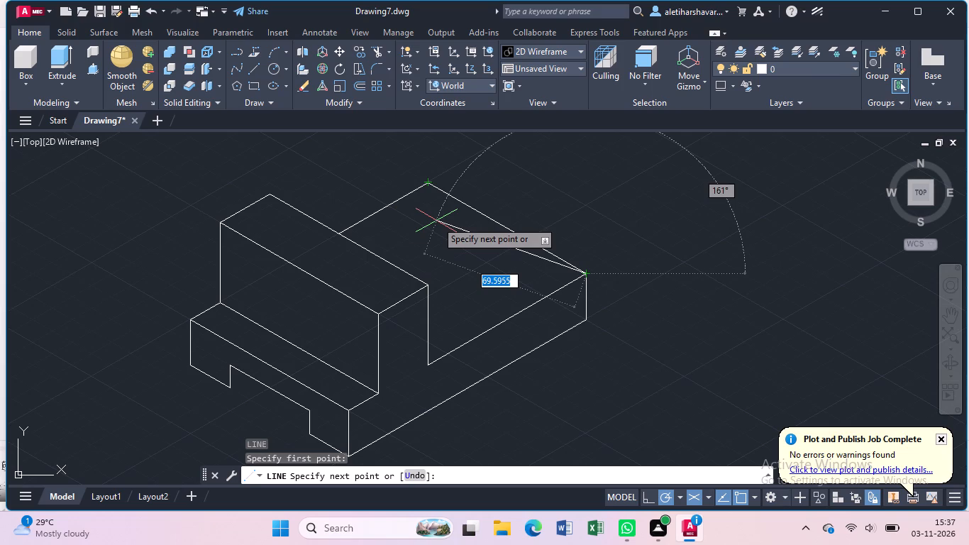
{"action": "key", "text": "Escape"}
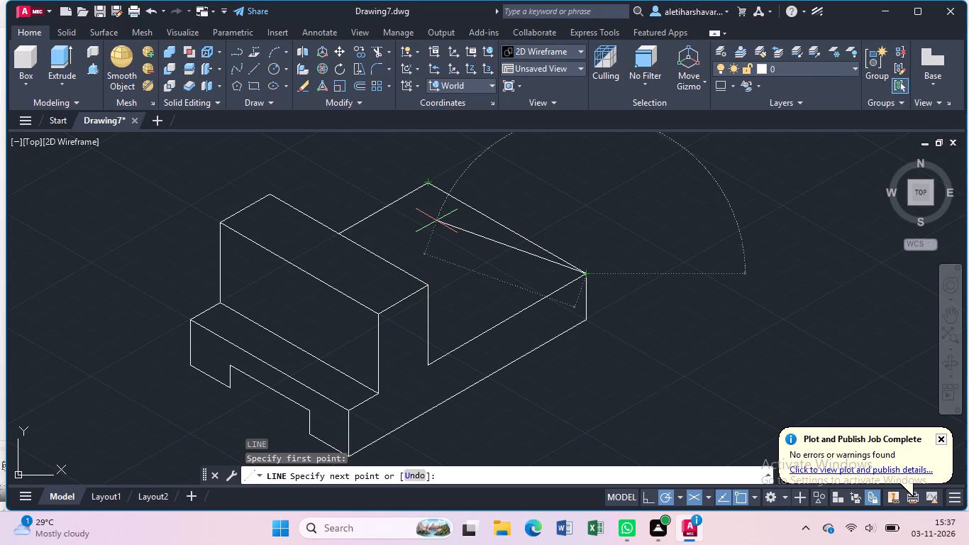
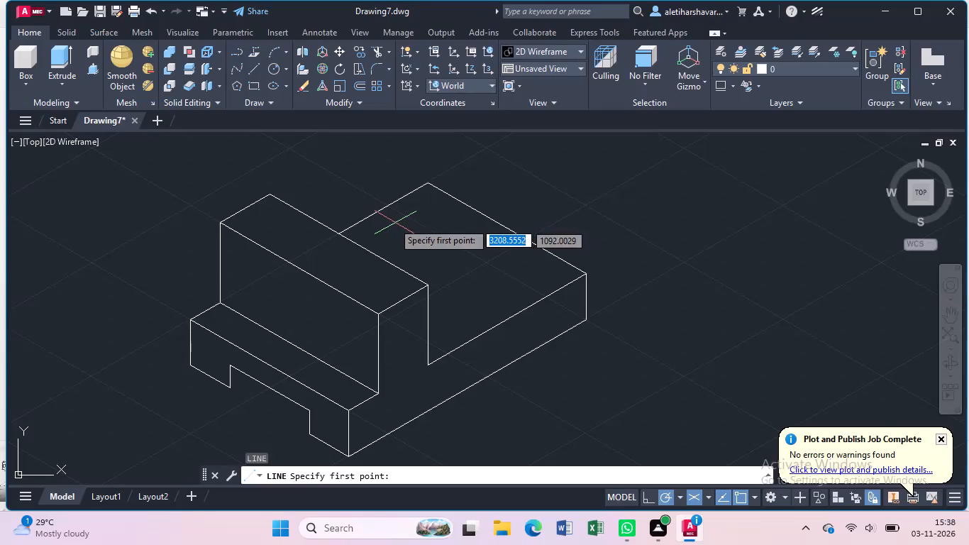
Draw the notch outline from the raised block's front-left top corner: 20 at 330°, 15 down, 40 at 330°, and vertically up past the edge.
{"action": "left_click", "coordinate": [218, 224]}
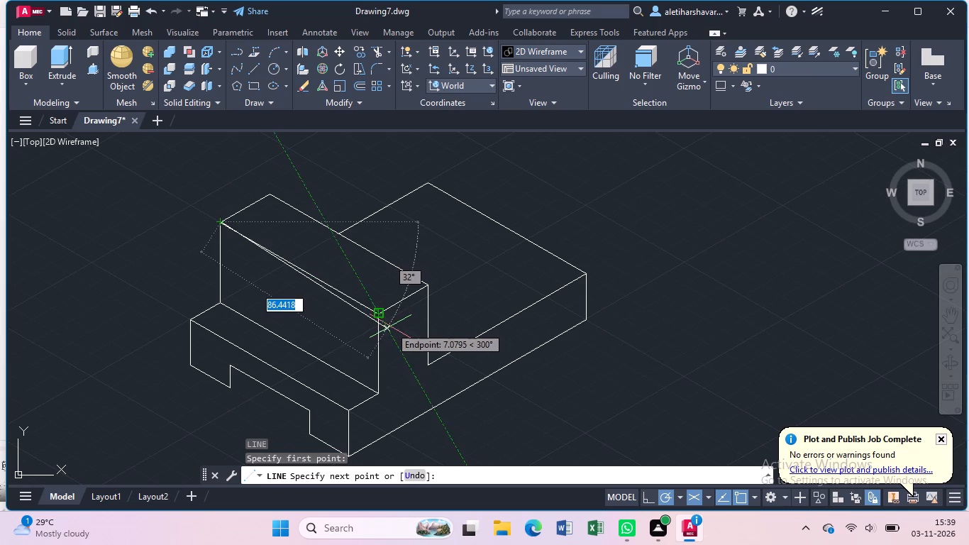
{"action": "key", "text": "2"}
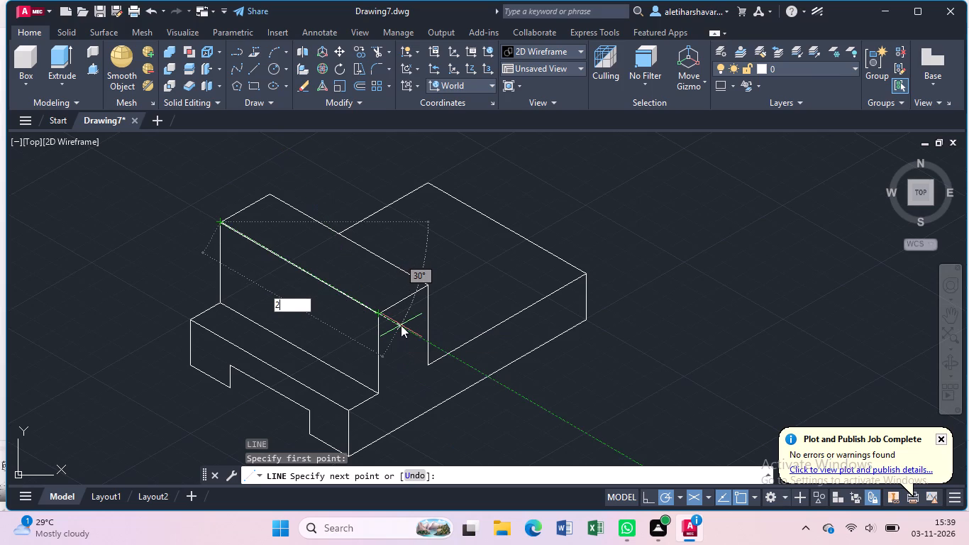
{"action": "key", "text": "0"}
{"action": "key", "text": "Return"}
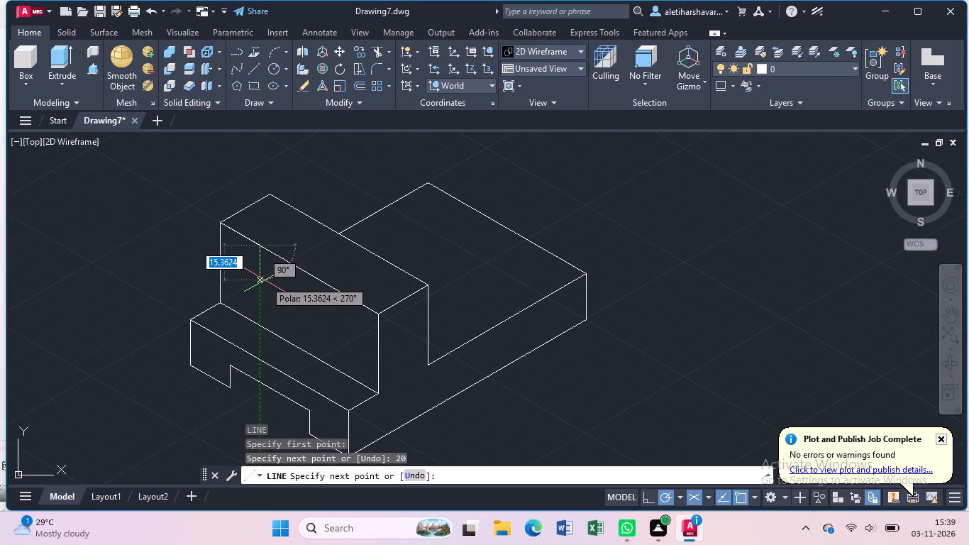
{"action": "key", "text": "1"}
{"action": "key", "text": "5"}
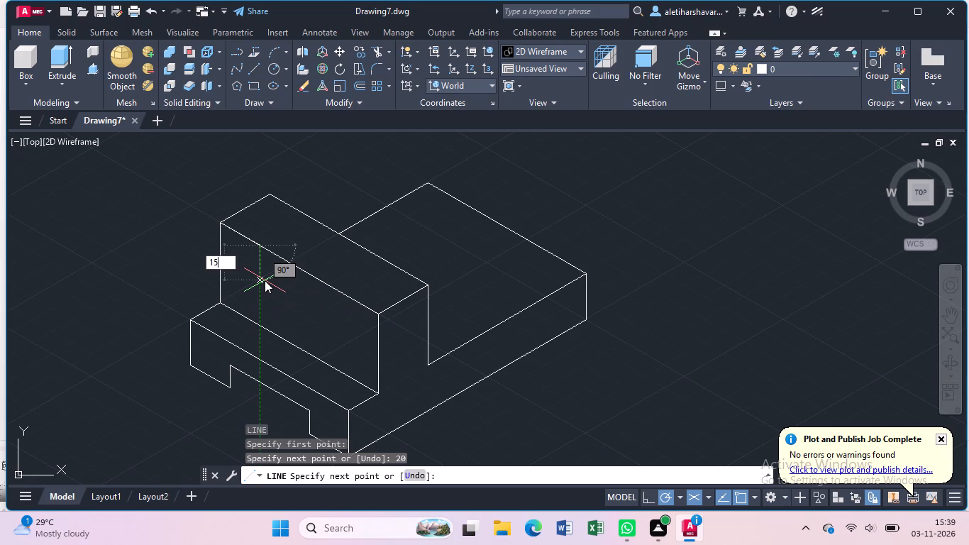
{"action": "key", "text": "Return"}
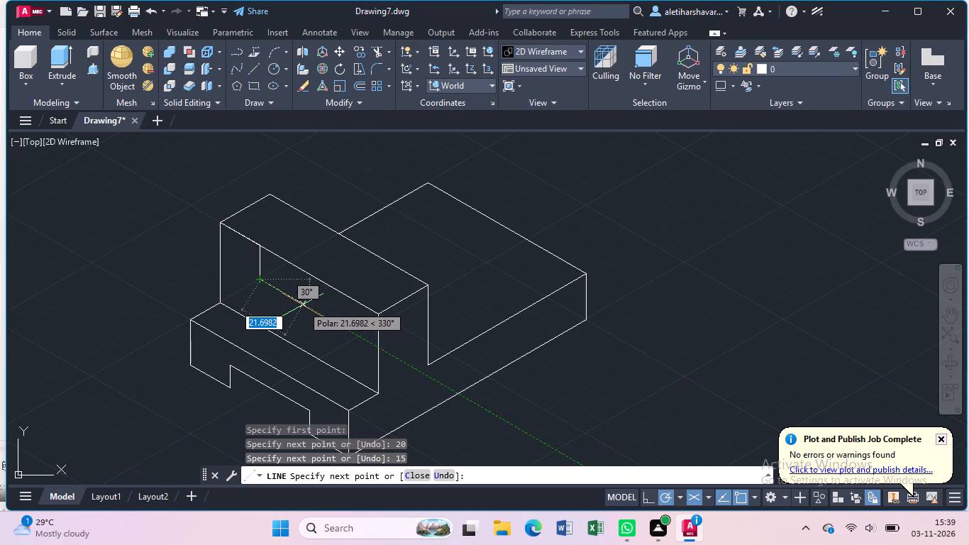
{"action": "key", "text": "4"}
{"action": "key", "text": "0"}
{"action": "key", "text": "Return"}
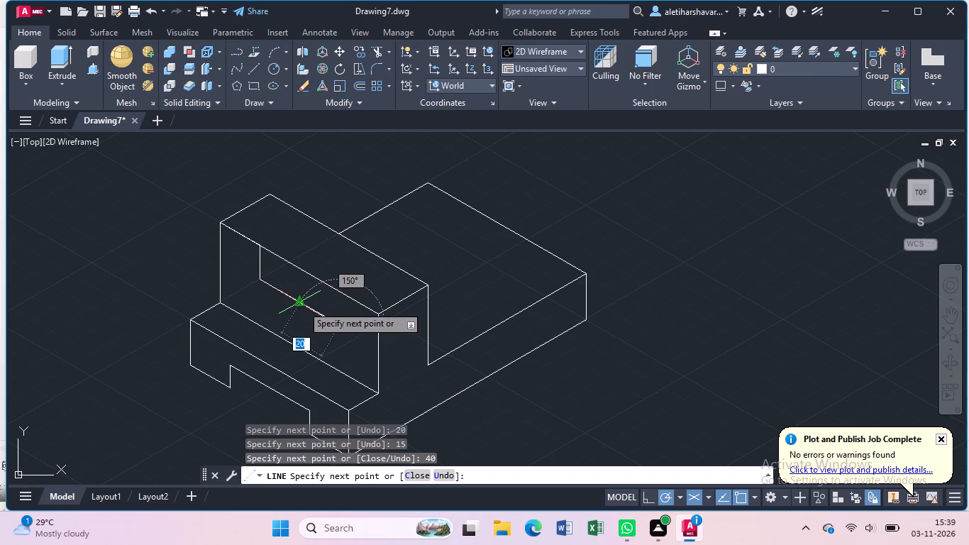
{"action": "left_click", "coordinate": [343, 273]}
{"action": "key", "text": "Escape"}
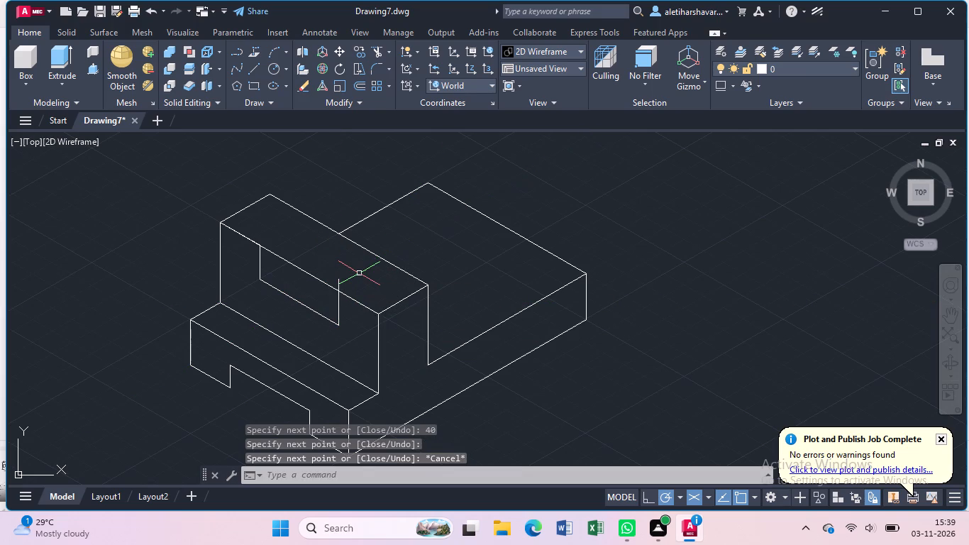
Trim the notch's vertical overhang above the raised block's front top edge and the edge segment spanning the notch opening.
{"action": "type", "text": "tr"}
{"action": "key", "text": "Return"}
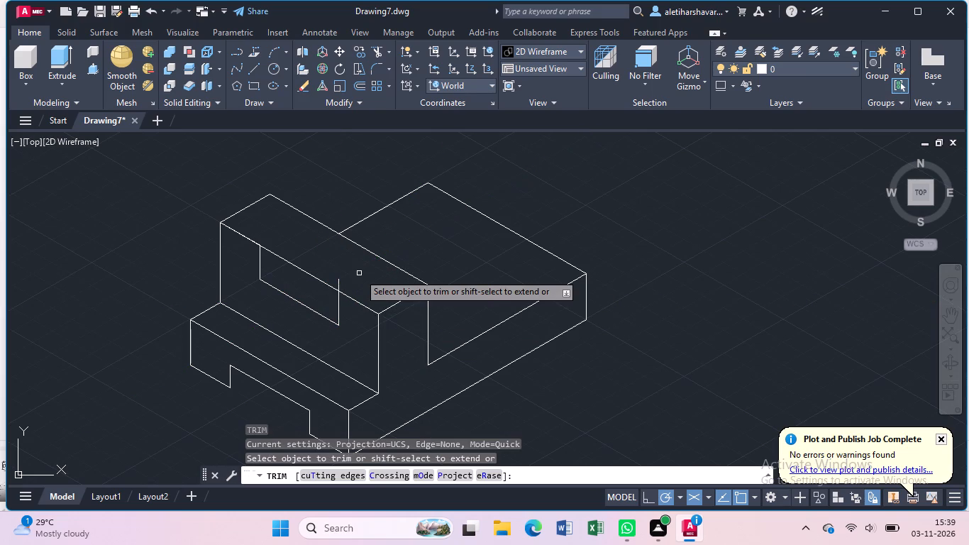
{"action": "left_click", "coordinate": [339, 282]}
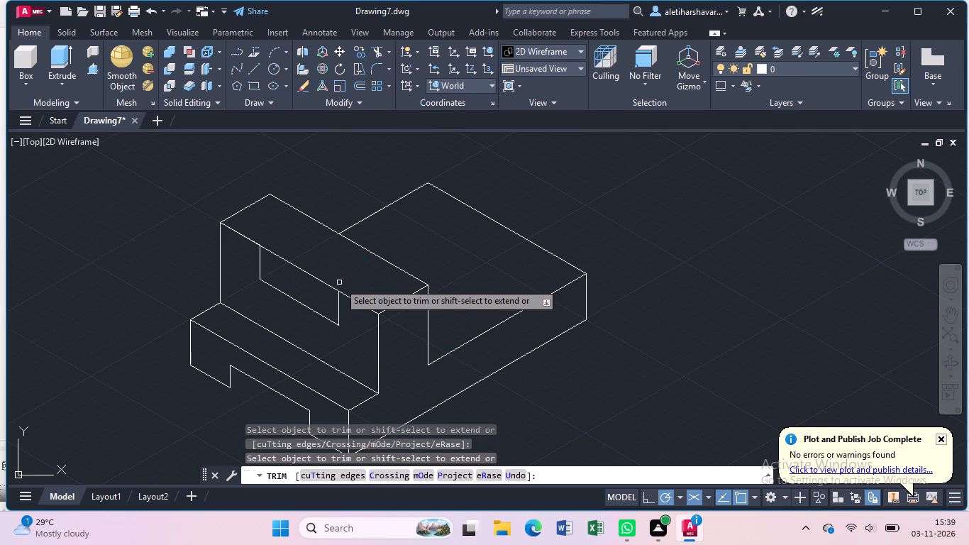
{"action": "left_click", "coordinate": [323, 282]}
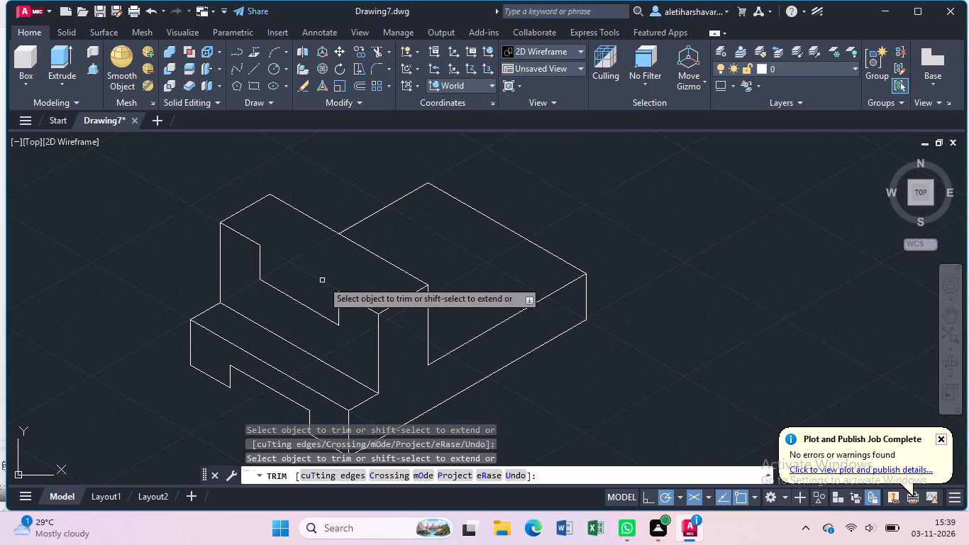
{"action": "key", "text": "Escape"}
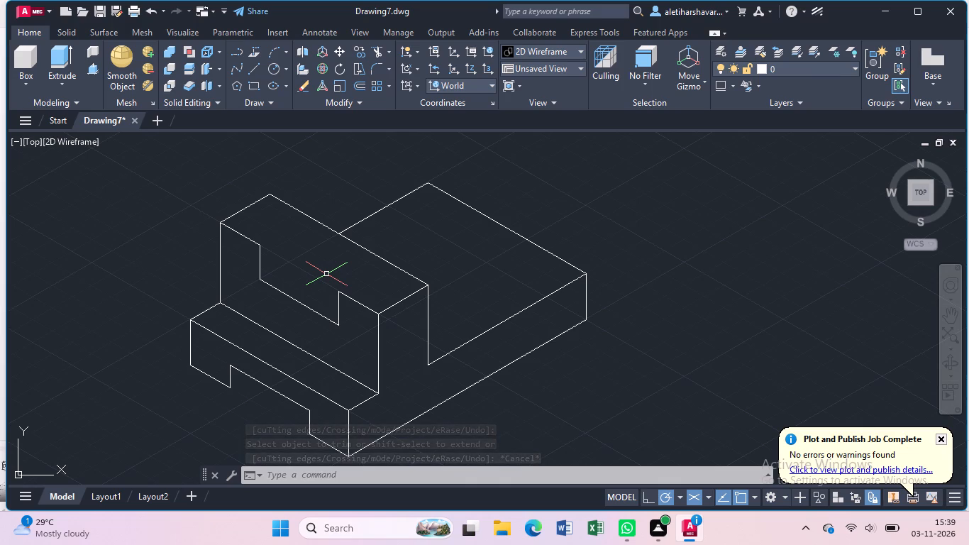
Draw a 30° edge from the notch's right top corner across the raised block's top and trim it at the rear top edge.
{"action": "key", "text": "l"}
{"action": "key", "text": "Return"}
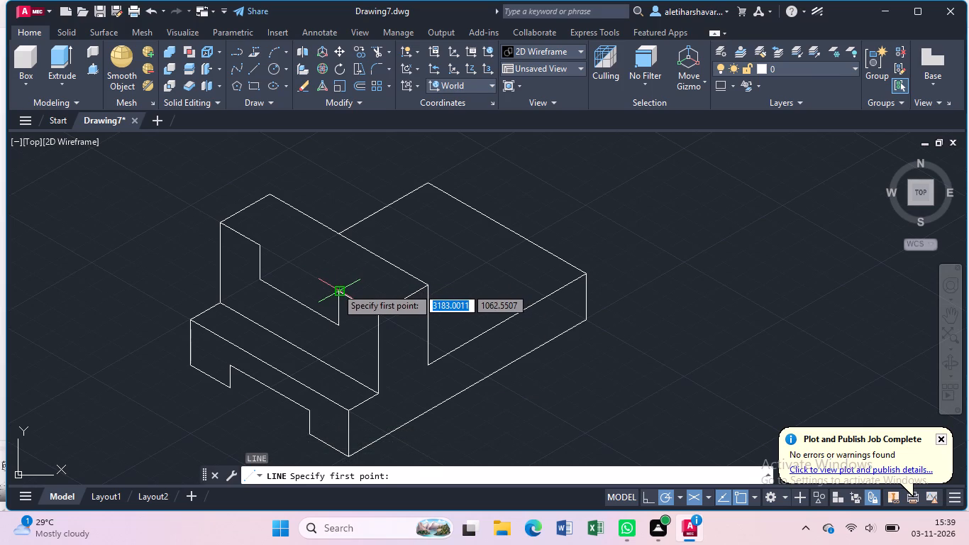
{"action": "left_click", "coordinate": [336, 287]}
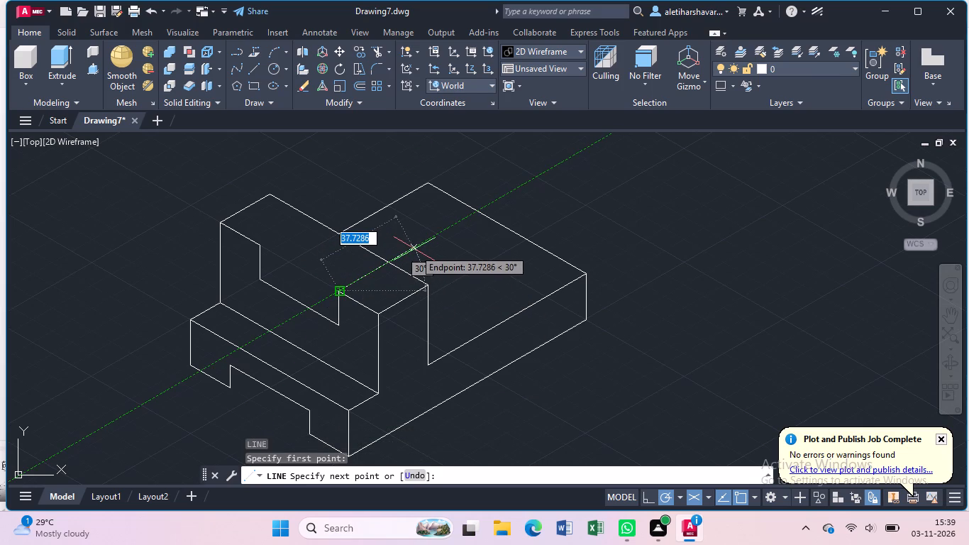
{"action": "left_click", "coordinate": [414, 249]}
{"action": "key", "text": "Escape"}
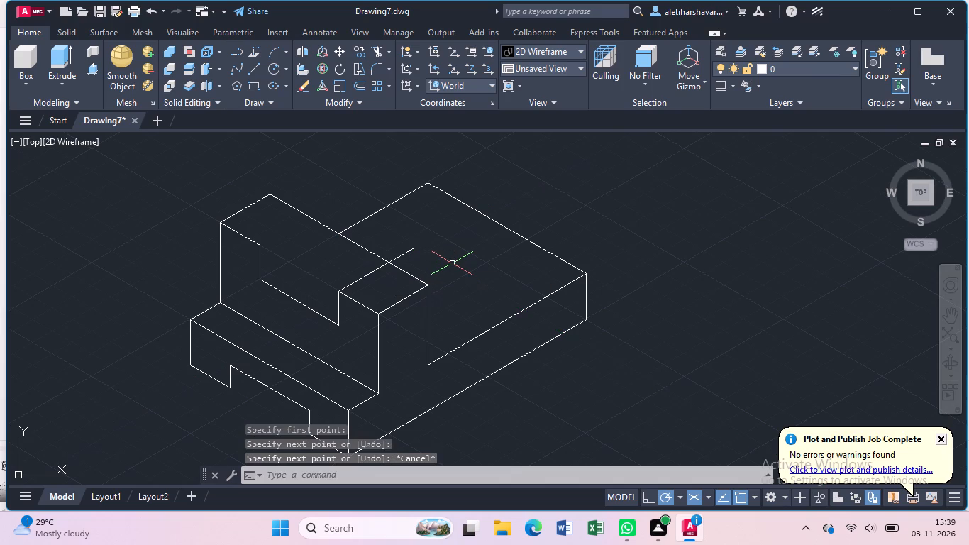
{"action": "key", "text": "t"}
{"action": "key", "text": "r"}
{"action": "key", "text": "Return"}
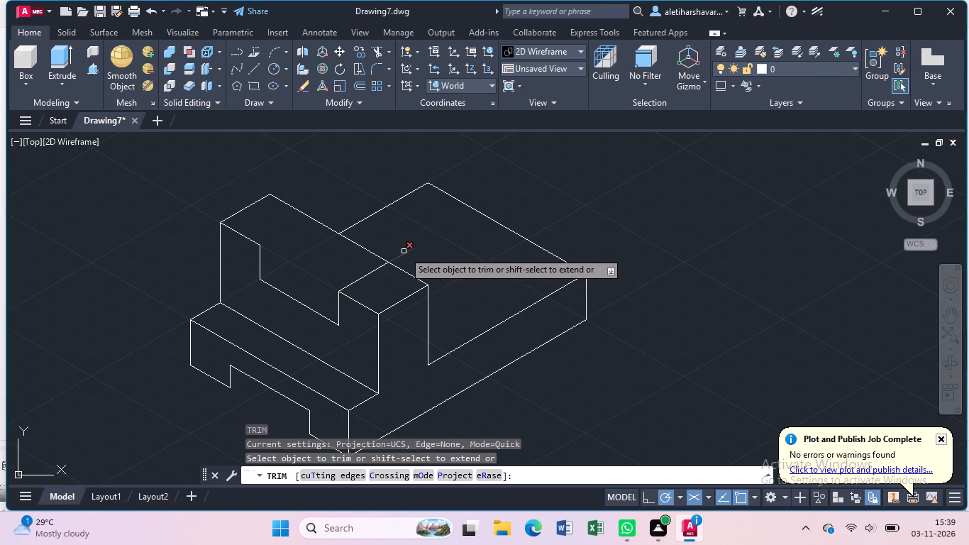
{"action": "left_click", "coordinate": [404, 251]}
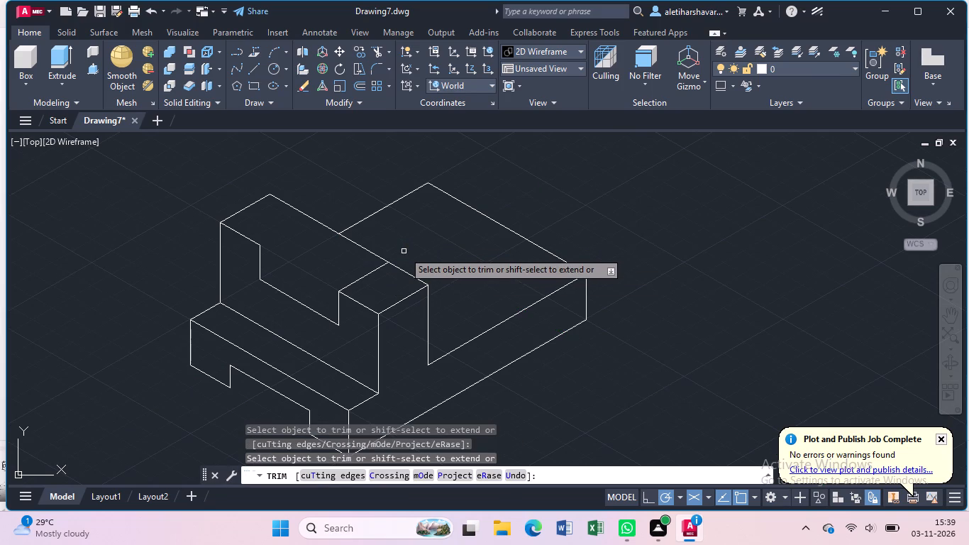
{"action": "key", "text": "Escape"}
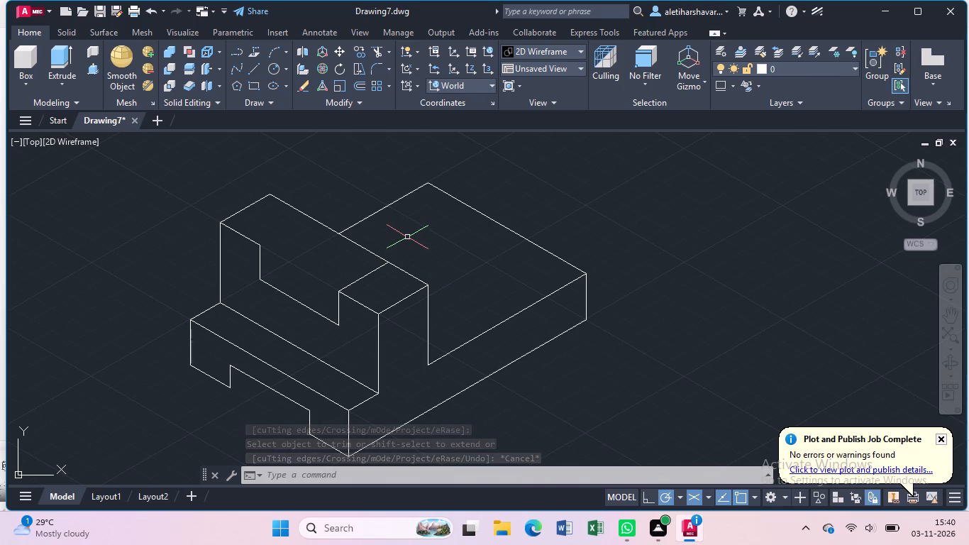
Draw a 30° edge from the notch's left top corner across the raised block's top and trim it at the rear top edge.
{"action": "key", "text": "l"}
{"action": "key", "text": "Return"}
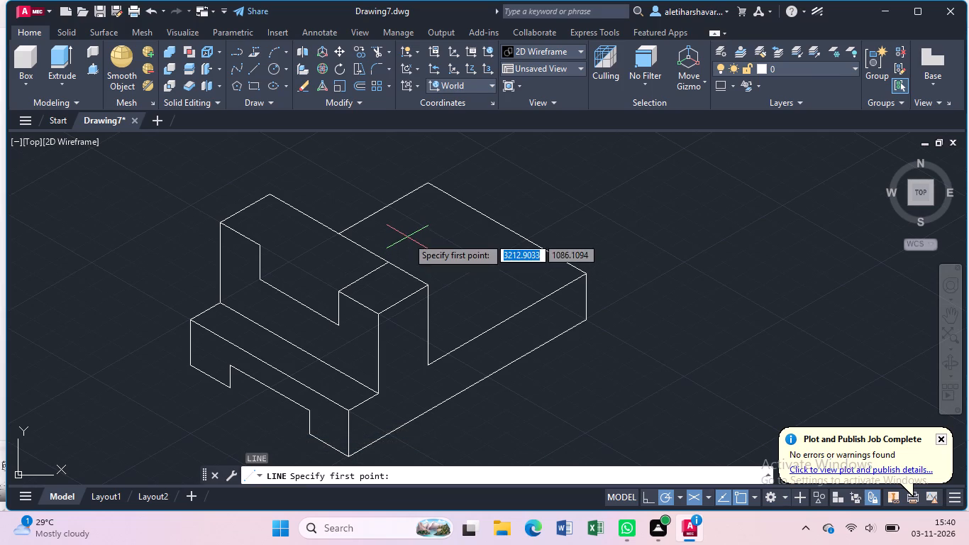
{"action": "left_click", "coordinate": [258, 242]}
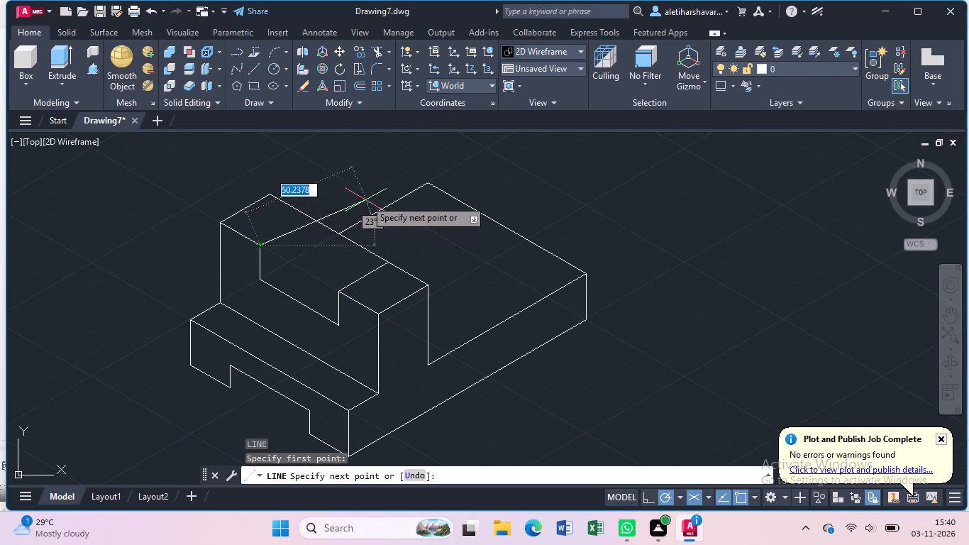
{"action": "left_click", "coordinate": [343, 201]}
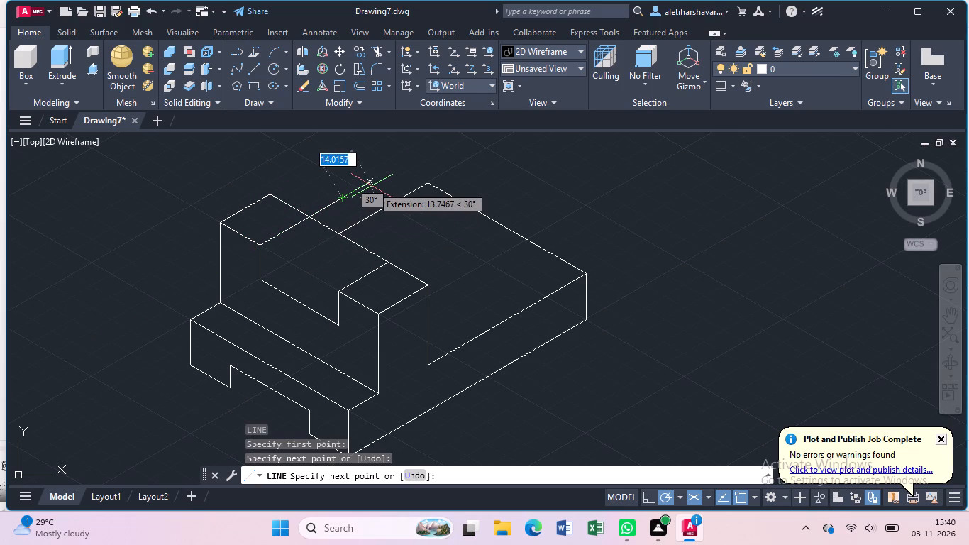
{"action": "key", "text": "Escape"}
{"action": "type", "text": "tr"}
{"action": "key", "text": "Return"}
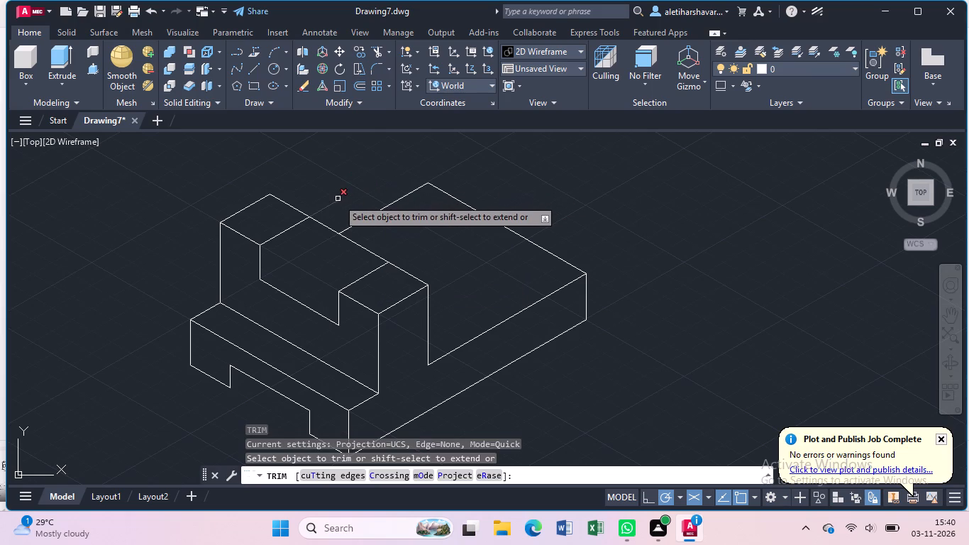
{"action": "left_click", "coordinate": [338, 199]}
{"action": "key", "text": "Escape"}
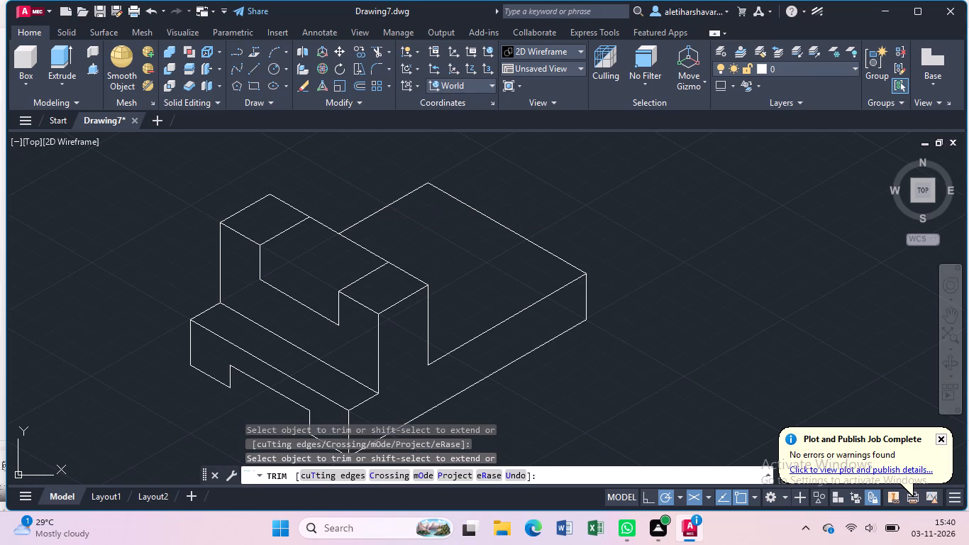
Draw the notch's rear outline from the left cross edge's rear end: 15 down, 40 at 330°, and up to the right cross edge's rear end.
{"action": "key", "text": "l"}
{"action": "key", "text": "Return"}
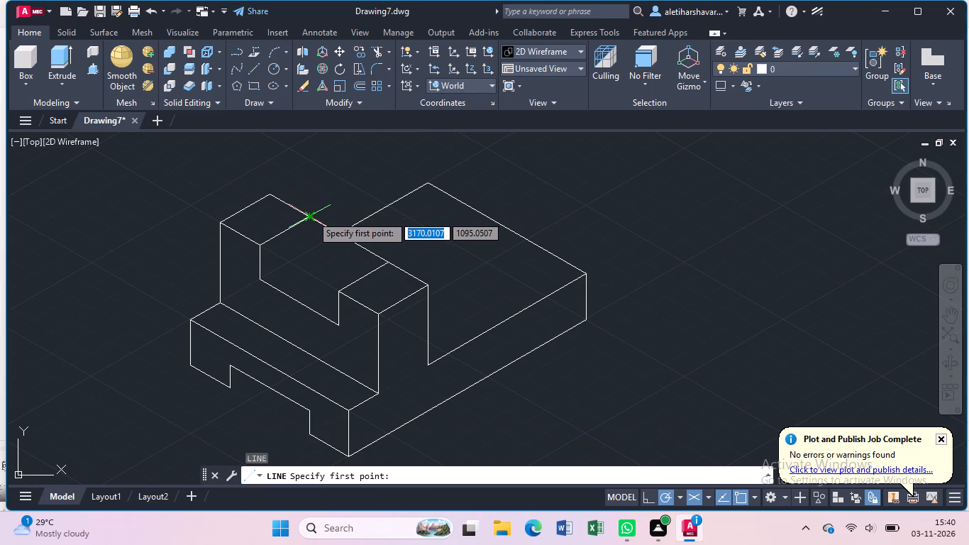
{"action": "left_click", "coordinate": [311, 215]}
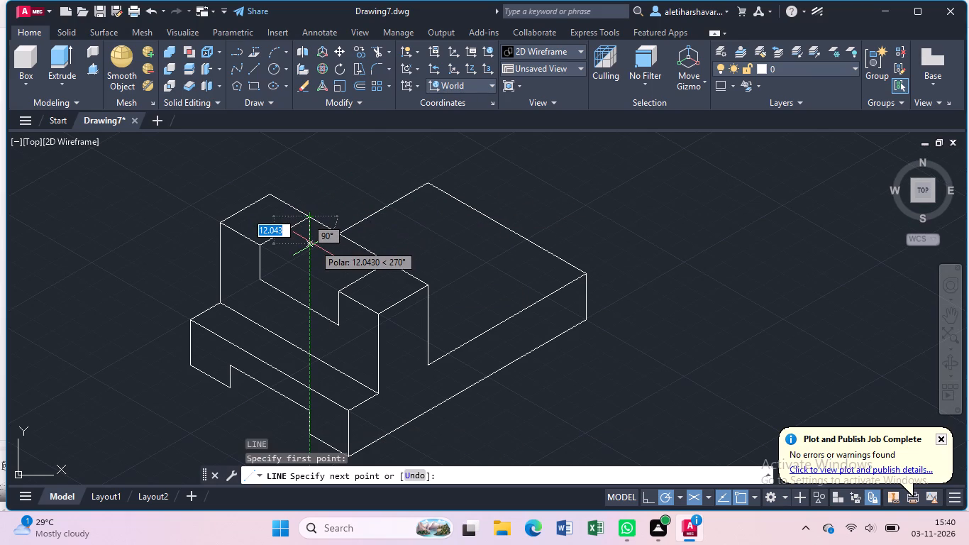
{"action": "key", "text": "1"}
{"action": "key", "text": "5"}
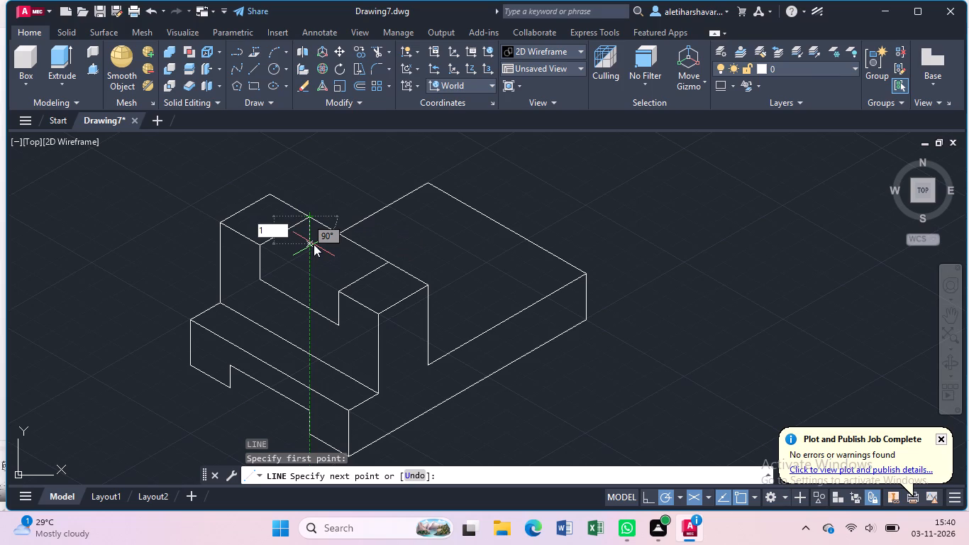
{"action": "key", "text": "Return"}
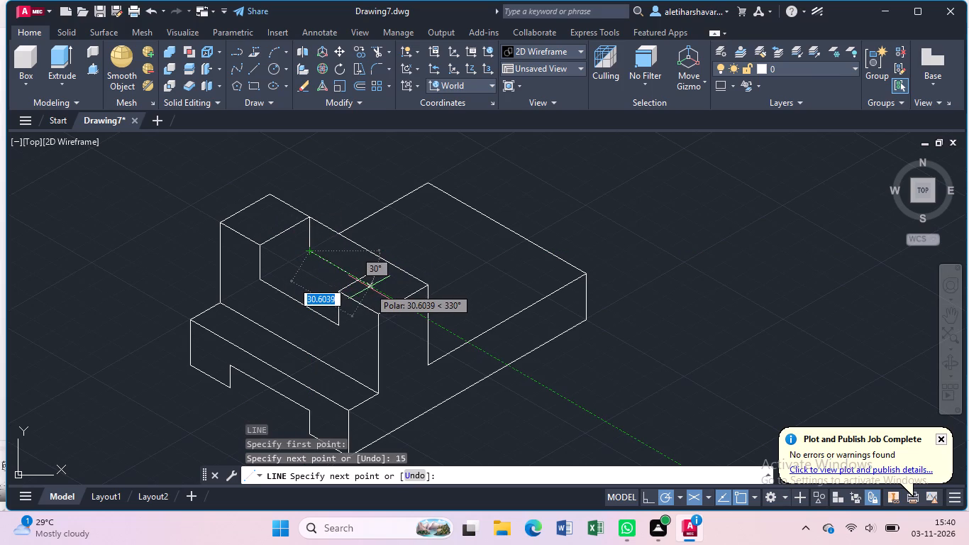
{"action": "type", "text": "40"}
{"action": "key", "text": "Return"}
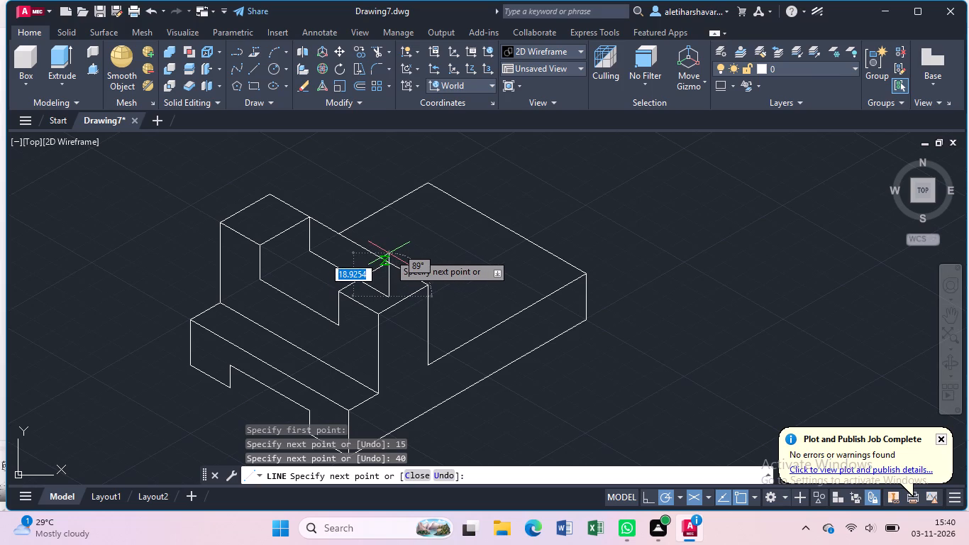
{"action": "left_click", "coordinate": [385, 262]}
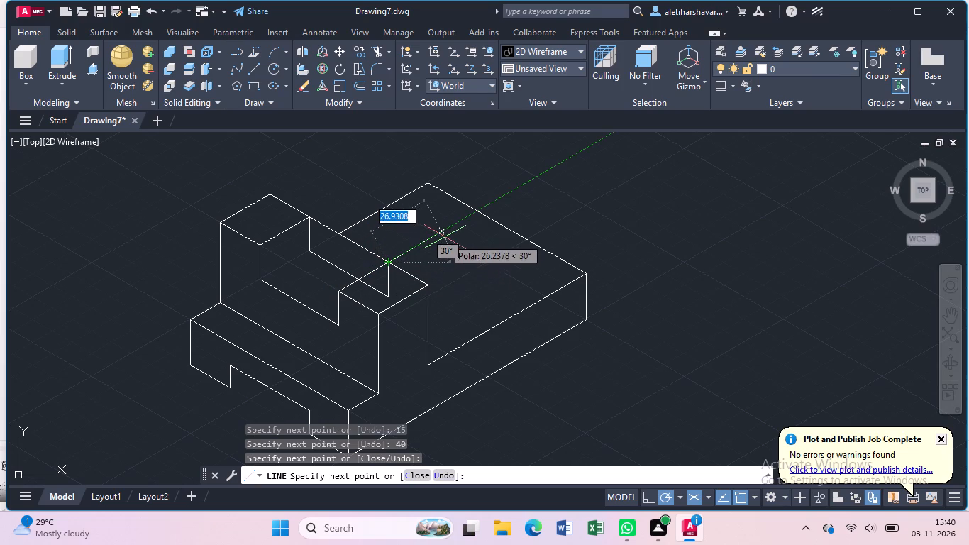
{"action": "key", "text": "Escape"}
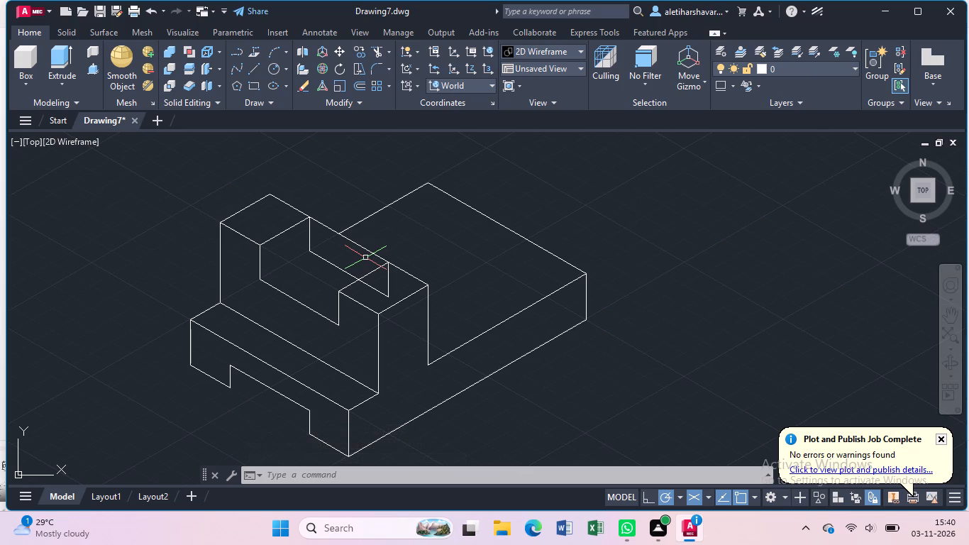
Connect the notch's front and rear bottom-left corners with a line along its floor.
{"action": "key", "text": "l"}
{"action": "key", "text": "Return"}
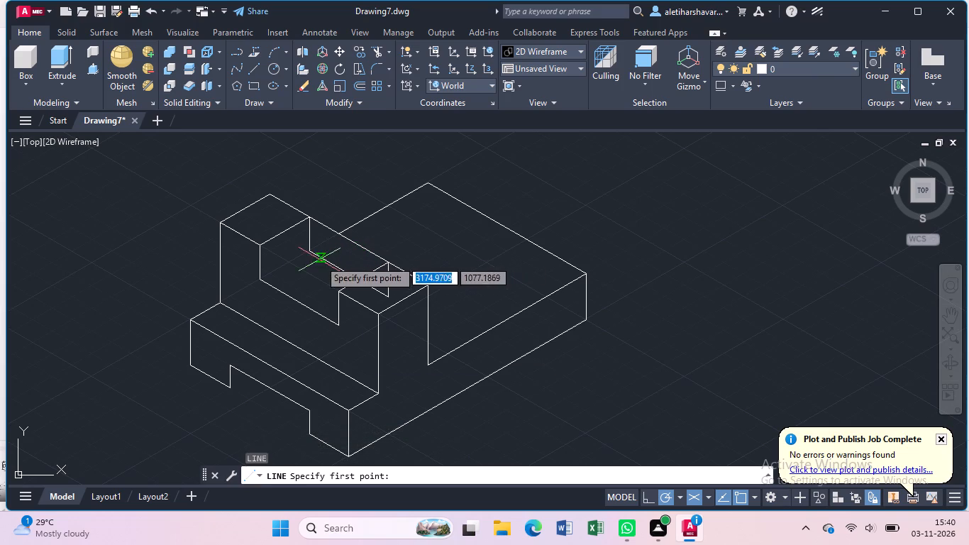
{"action": "left_click", "coordinate": [264, 277]}
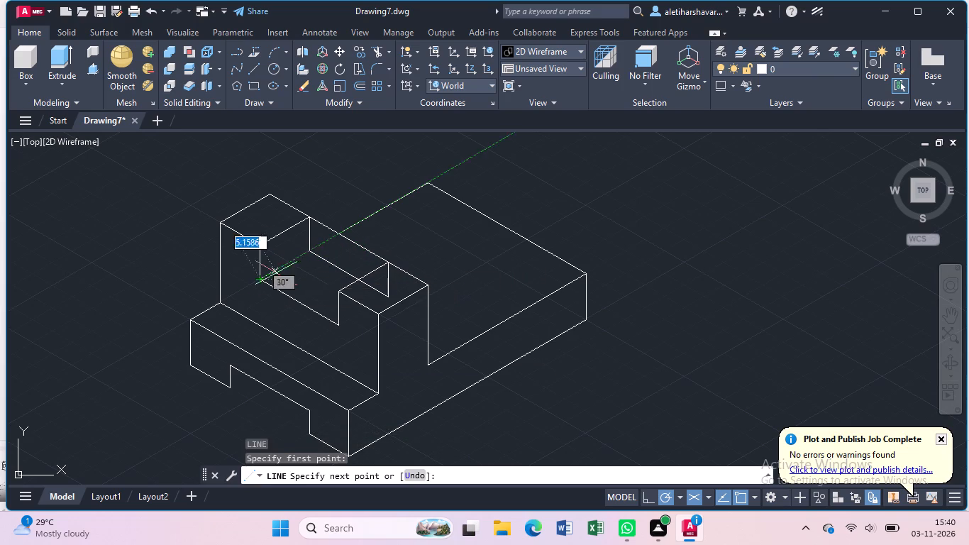
{"action": "left_click", "coordinate": [310, 248]}
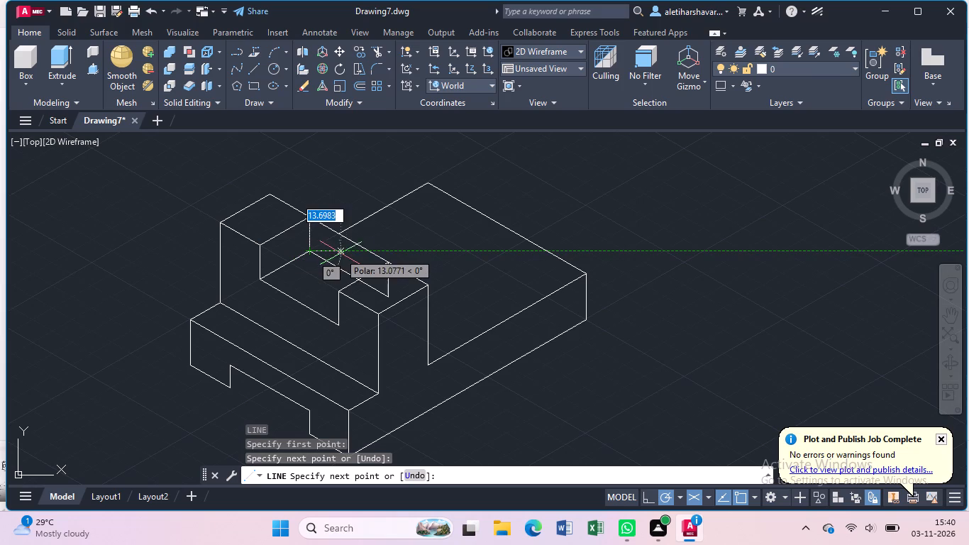
{"action": "key", "text": "Escape"}
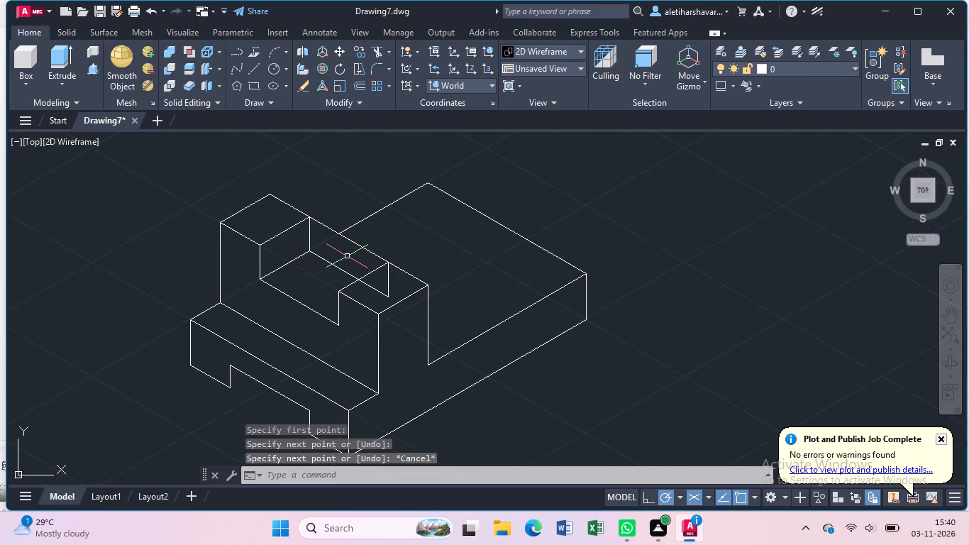
Trim the notch's hidden right rear vertical, the hidden end of its rear floor edge, and the raised block's rear top edge across the notch.
{"action": "type", "text": "tr"}
{"action": "key", "text": "Return"}
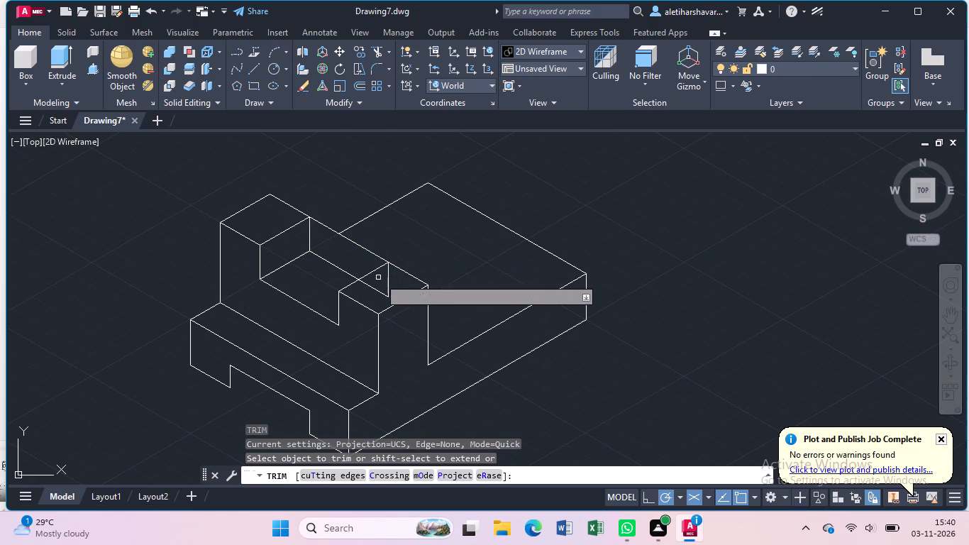
{"action": "left_click", "coordinate": [388, 272]}
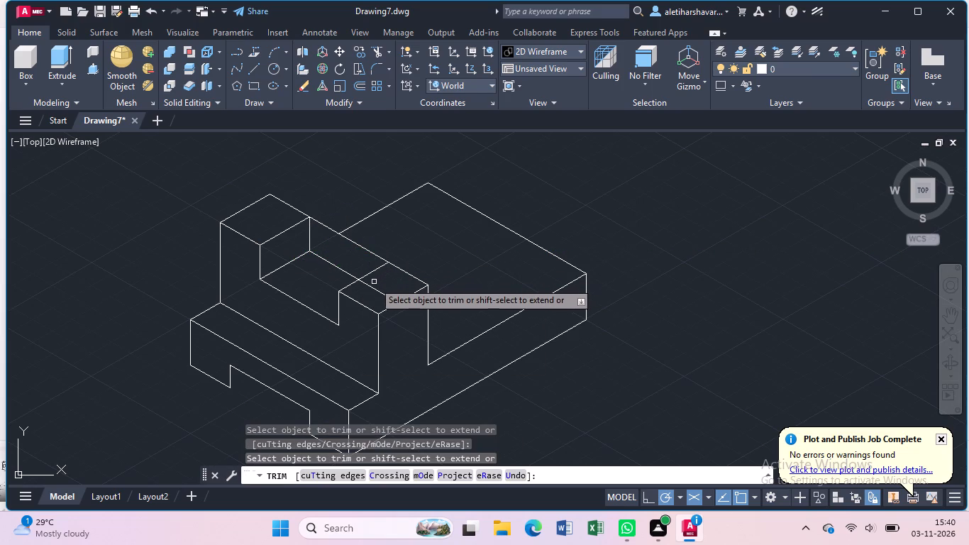
{"action": "left_click", "coordinate": [372, 286]}
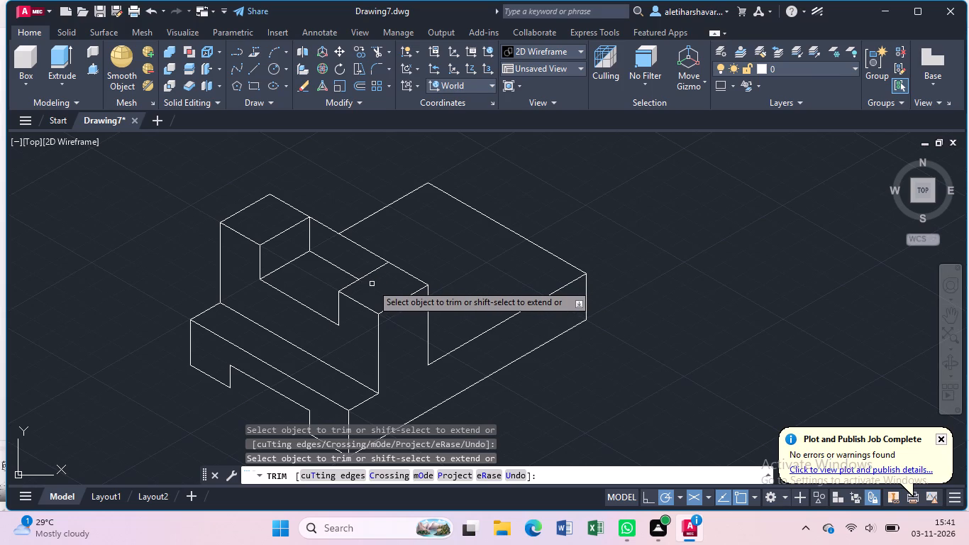
{"action": "left_click", "coordinate": [362, 246]}
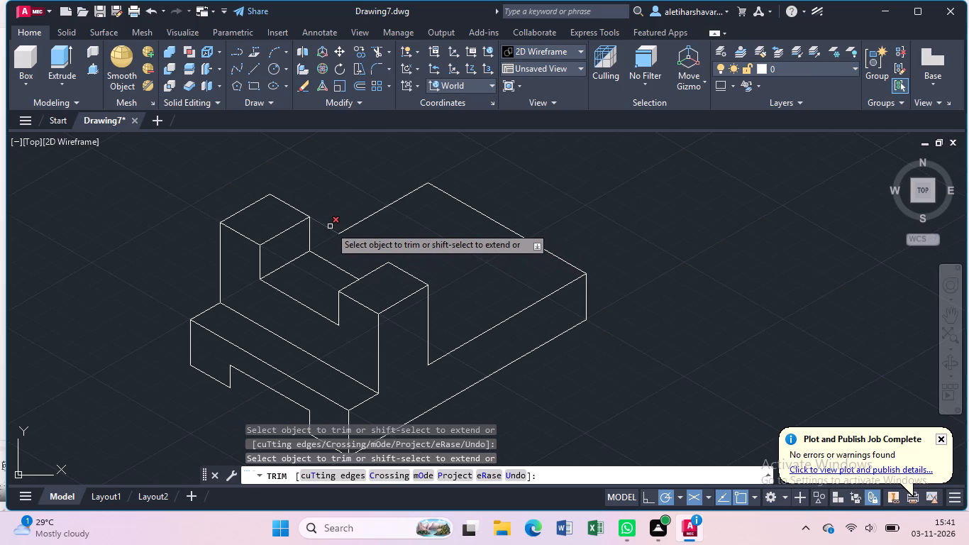
{"action": "left_click", "coordinate": [323, 227]}
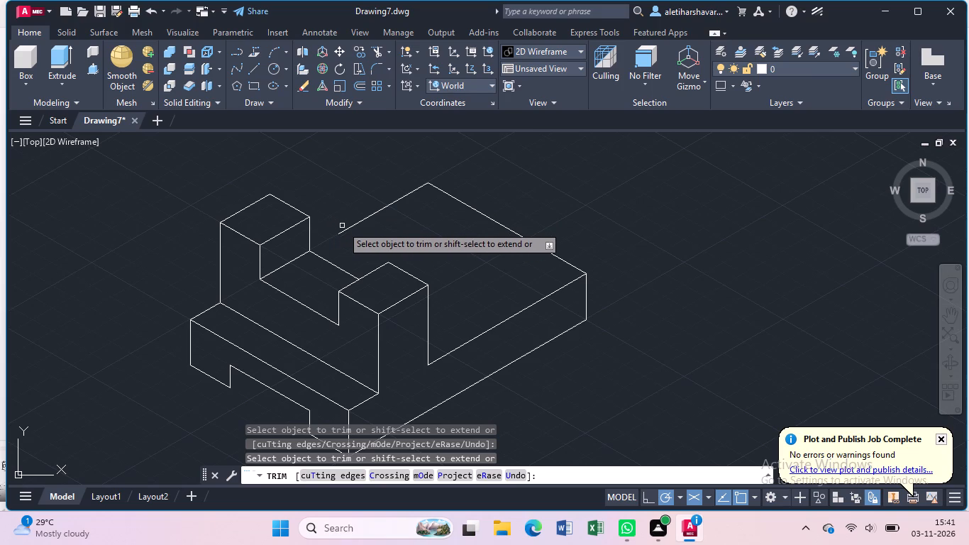
Extend the base's left top edge to the left end of the notch's rear floor edge.
{"action": "left_click", "coordinate": [345, 229], "text": "shift"}
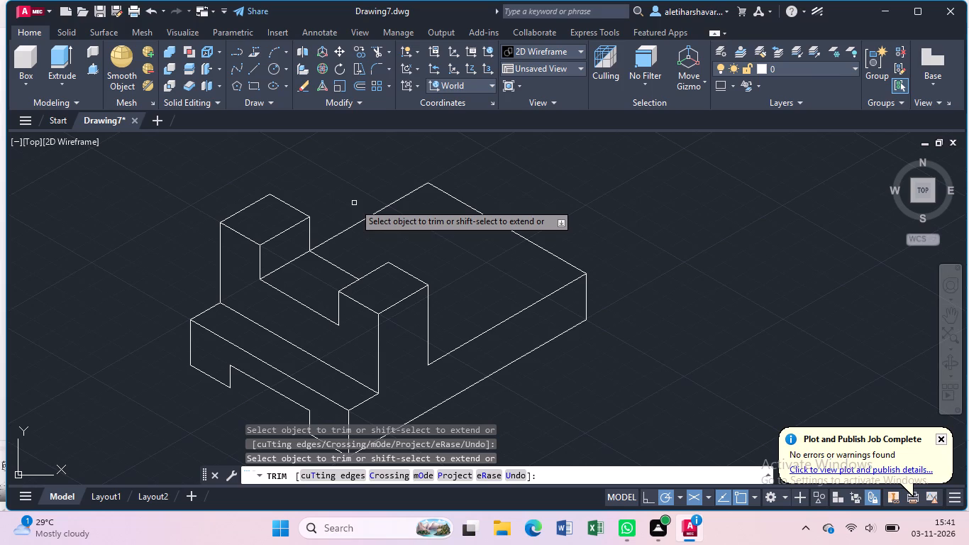
{"action": "key", "text": "Escape"}
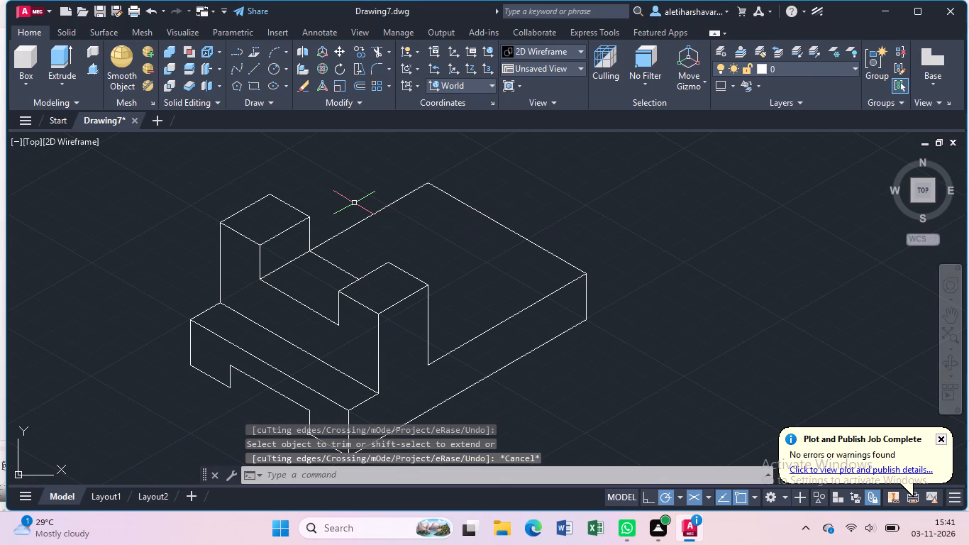
From the midpoint of the base's rear top edge, draw connected lines: 20 at 210°, 30 at 330°, 60 at 150°, and about 35 at 30°.
{"action": "key", "text": "l"}
{"action": "key", "text": "Return"}
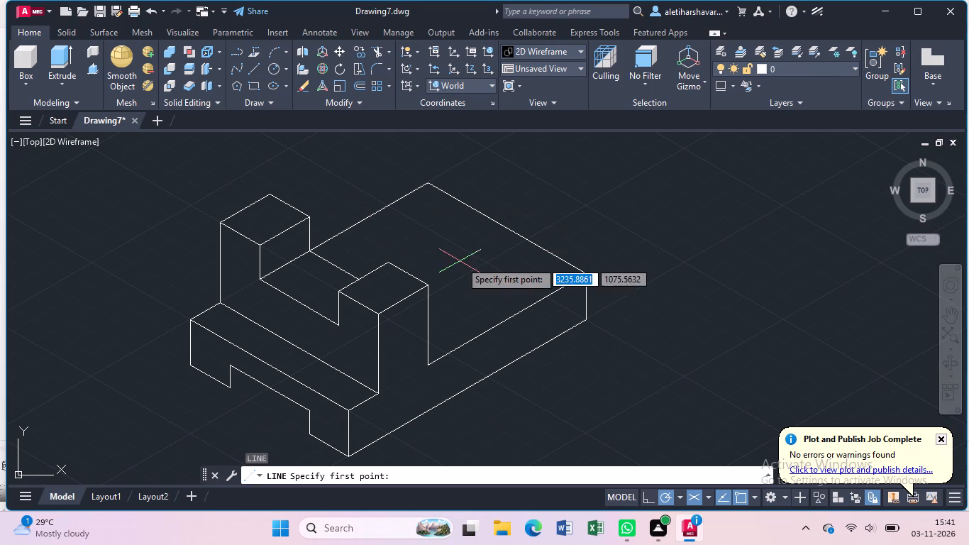
{"action": "left_click", "coordinate": [504, 226]}
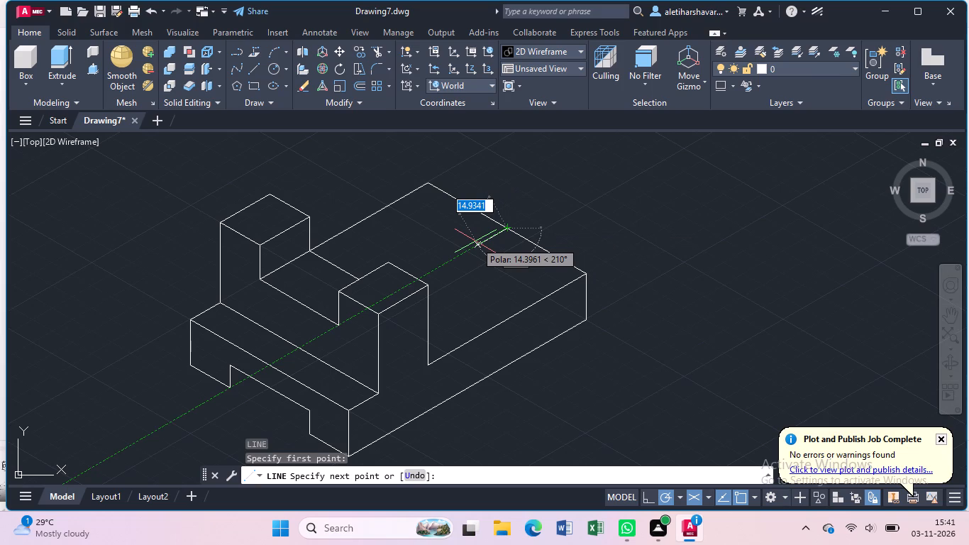
{"action": "key", "text": "2"}
{"action": "key", "text": "0"}
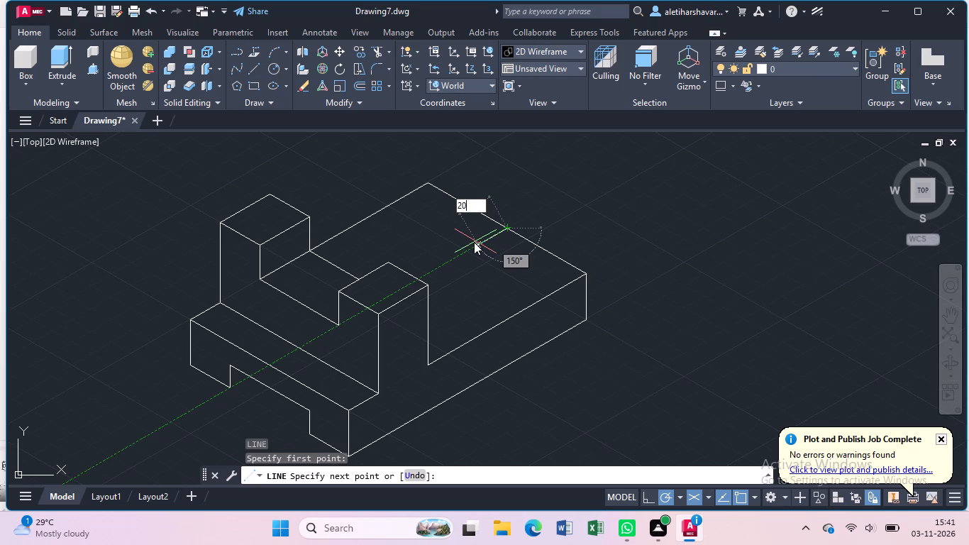
{"action": "key", "text": "Return"}
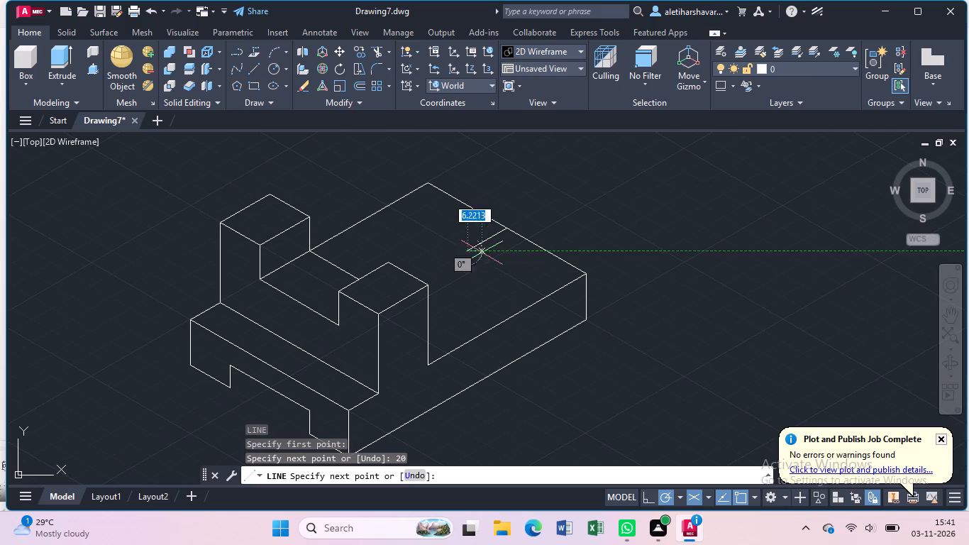
{"action": "key", "text": "3"}
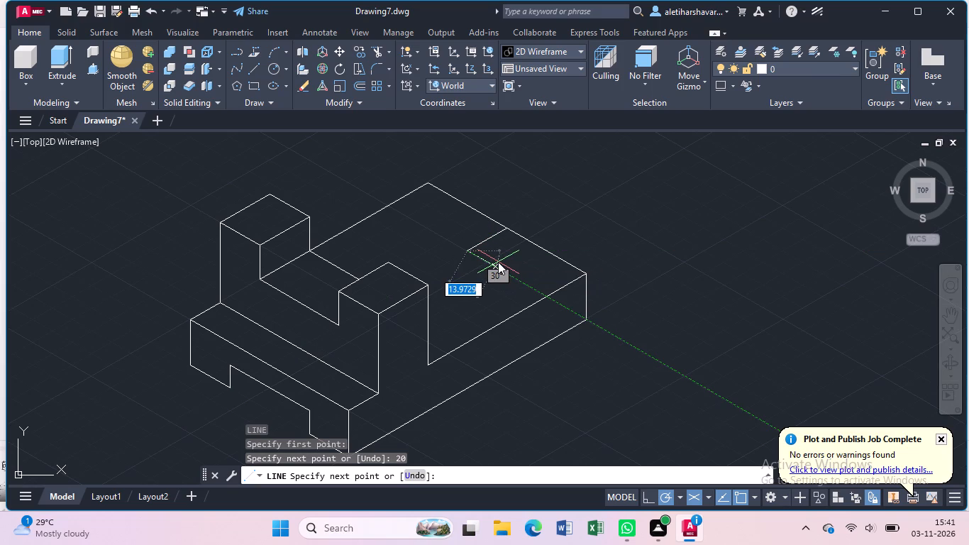
{"action": "key", "text": "0"}
{"action": "key", "text": "Return"}
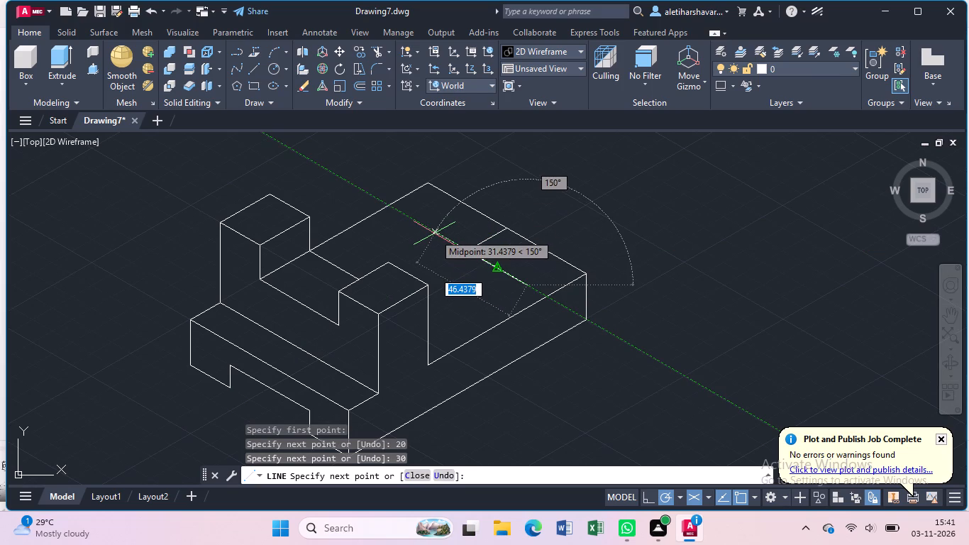
{"action": "type", "text": "60"}
{"action": "key", "text": "Return"}
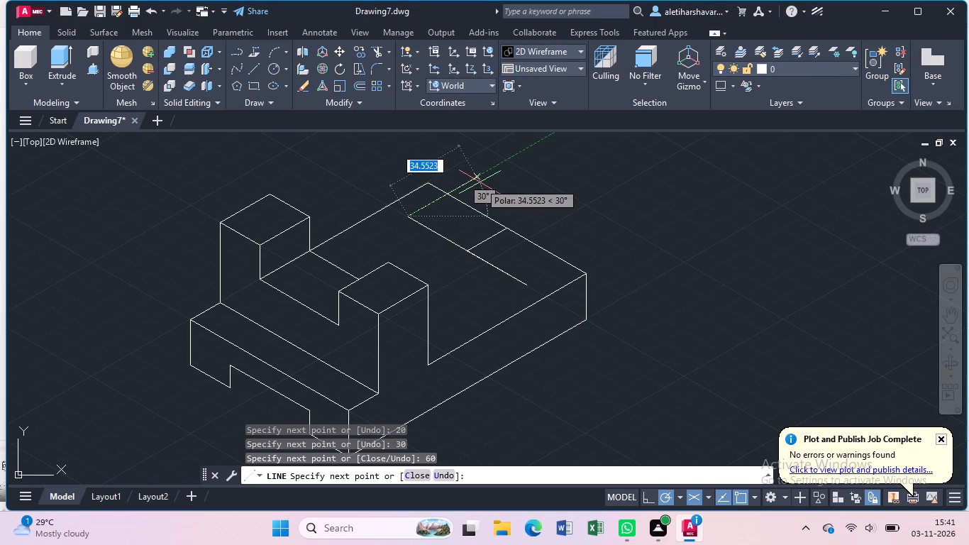
{"action": "left_click", "coordinate": [480, 182]}
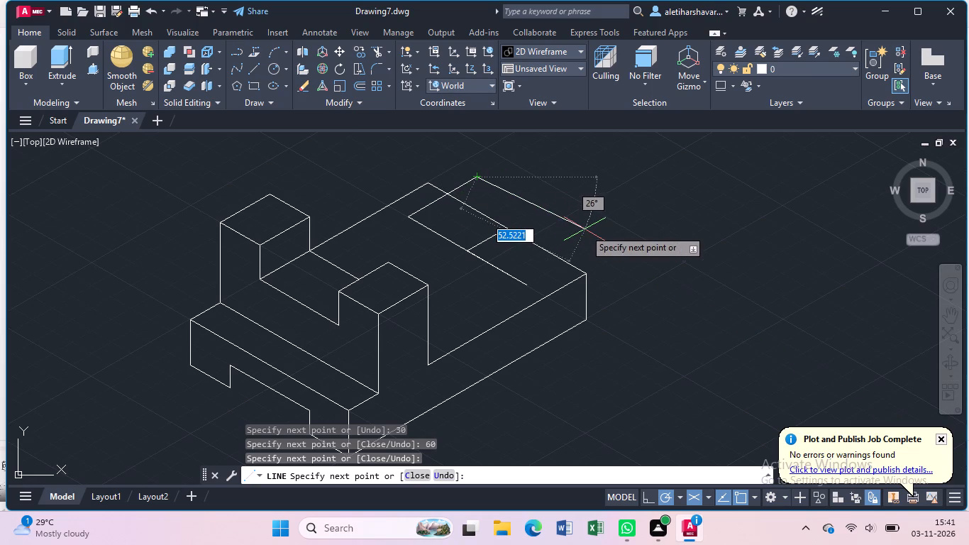
{"action": "key", "text": "Escape"}
Draw a 30° line from the right end of the 60-unit line across the base's rear top edge.
{"action": "key", "text": "l"}
{"action": "key", "text": "Return"}
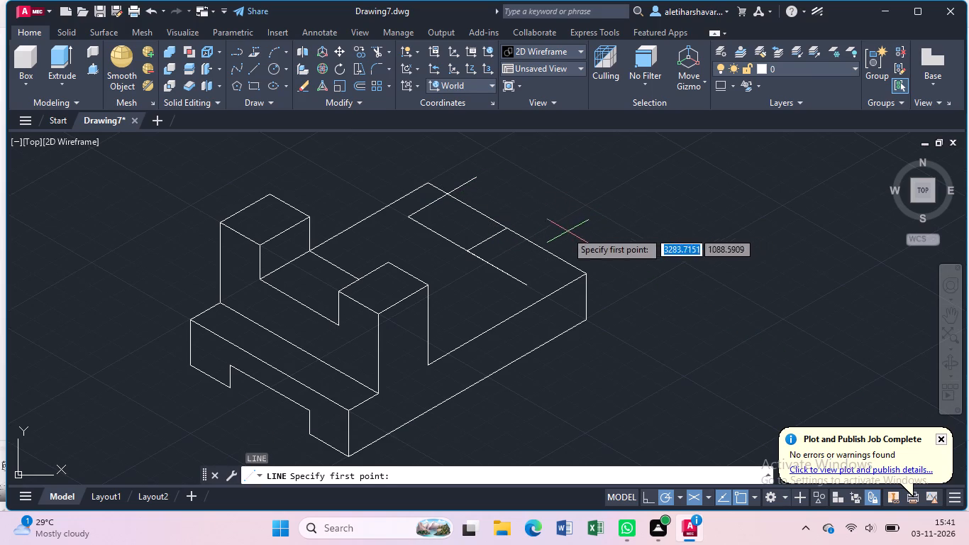
{"action": "left_click", "coordinate": [526, 283]}
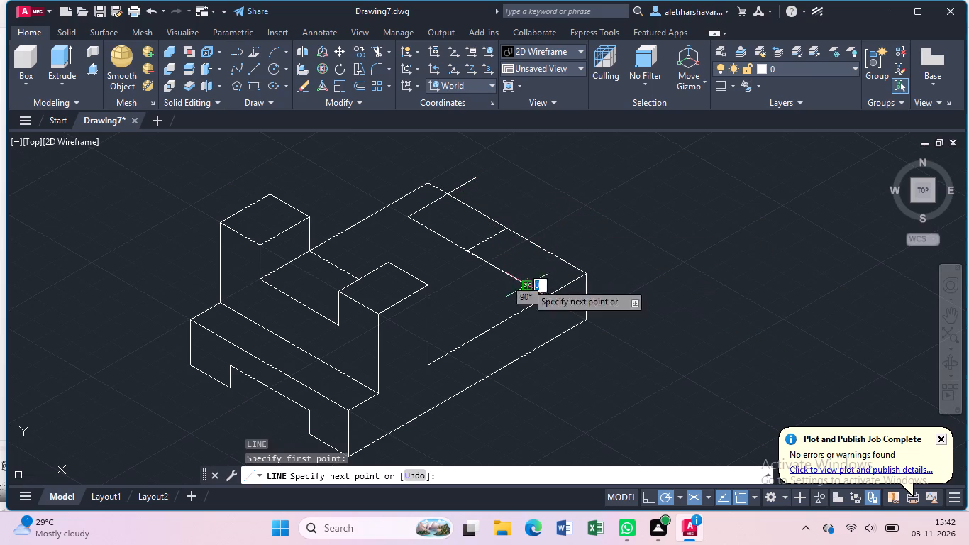
{"action": "left_click", "coordinate": [585, 248]}
{"action": "key", "text": "Escape"}
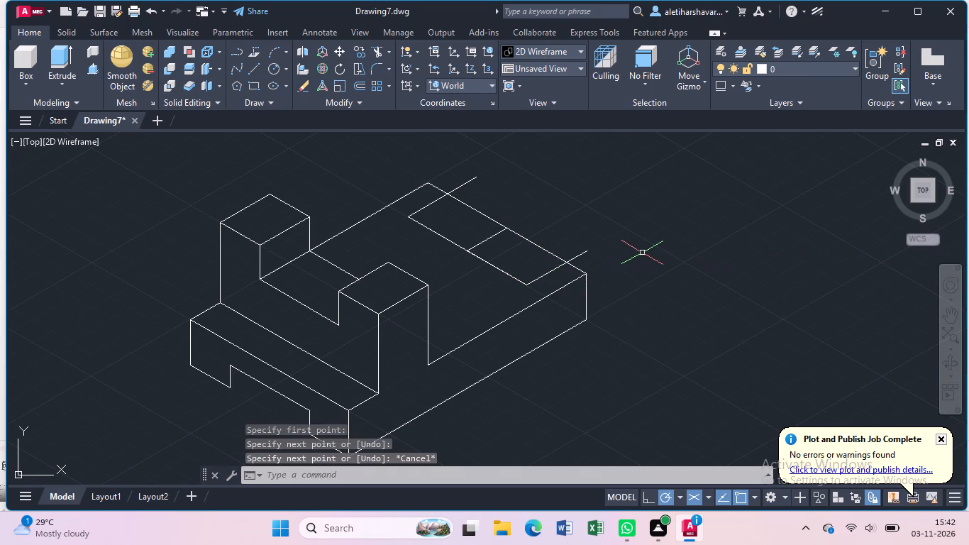
Trim both 30° side lines at the base's rear top edge and remove the 20-unit centre line inside the rectangle.
{"action": "type", "text": "tr"}
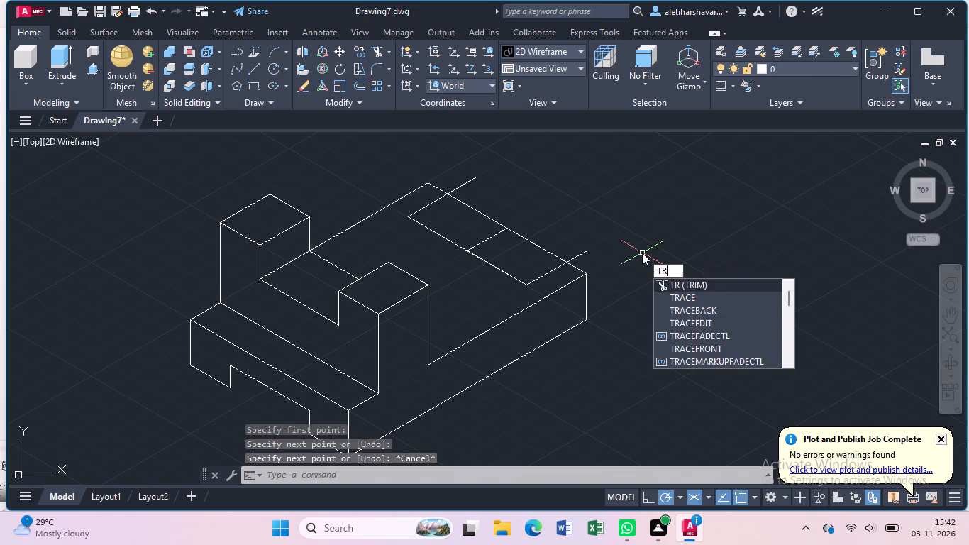
{"action": "key", "text": "Return"}
{"action": "left_click", "coordinate": [574, 255]}
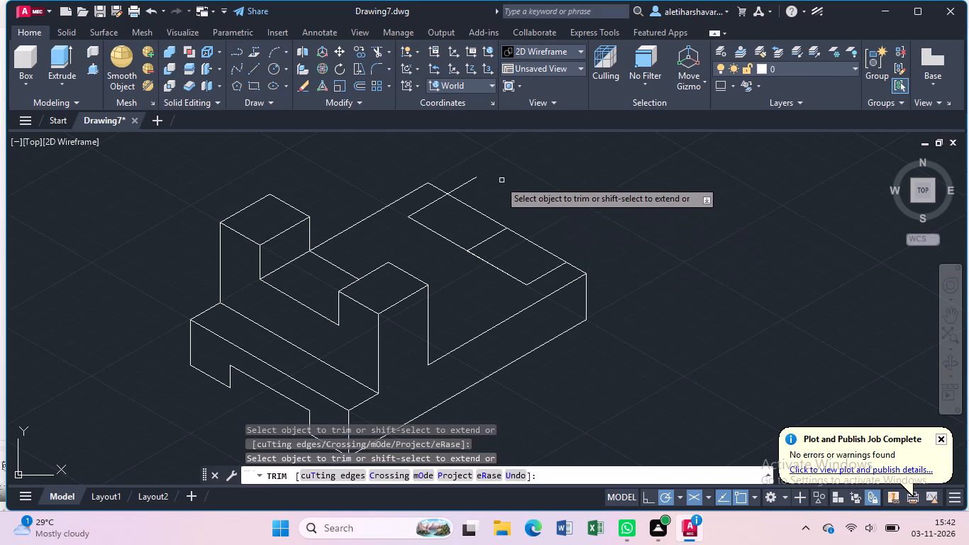
{"action": "left_click", "coordinate": [464, 180]}
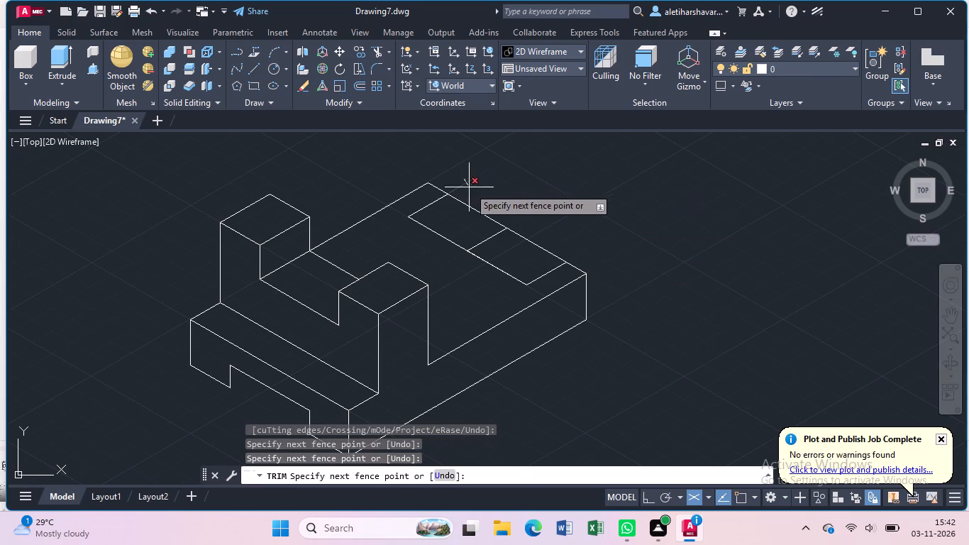
{"action": "left_click", "coordinate": [469, 187]}
{"action": "left_click", "coordinate": [490, 237]}
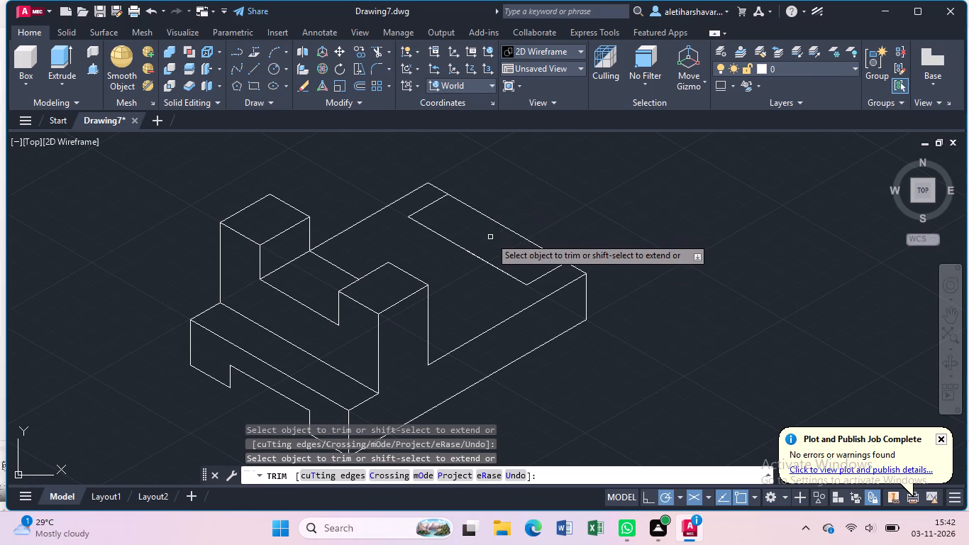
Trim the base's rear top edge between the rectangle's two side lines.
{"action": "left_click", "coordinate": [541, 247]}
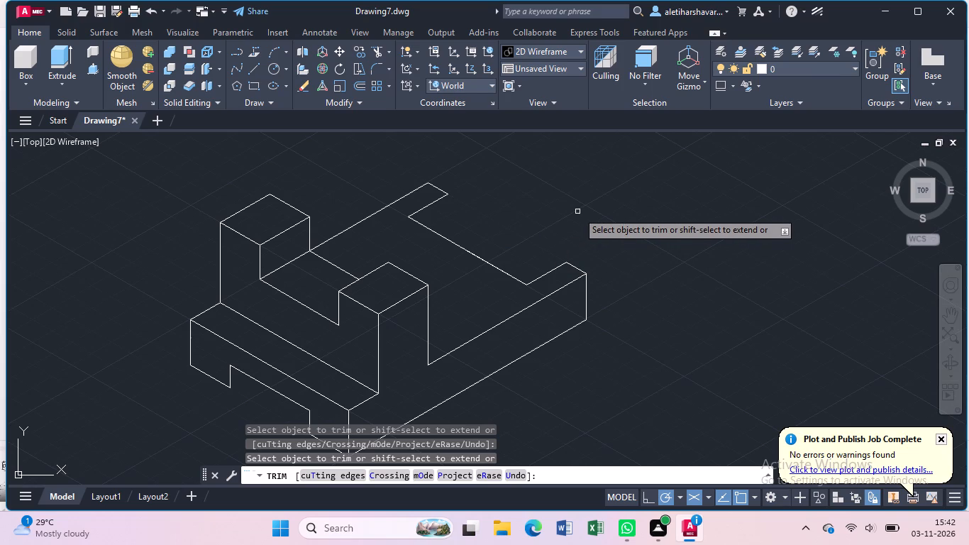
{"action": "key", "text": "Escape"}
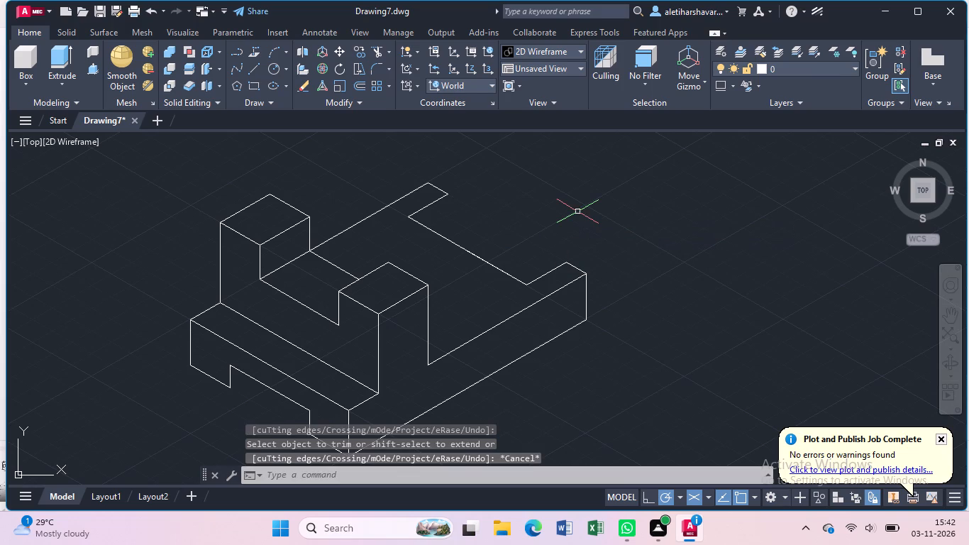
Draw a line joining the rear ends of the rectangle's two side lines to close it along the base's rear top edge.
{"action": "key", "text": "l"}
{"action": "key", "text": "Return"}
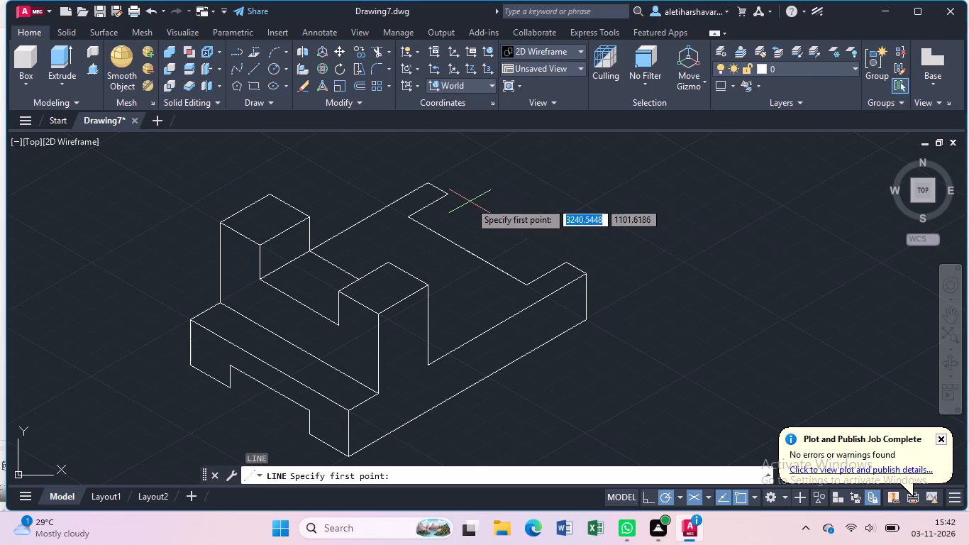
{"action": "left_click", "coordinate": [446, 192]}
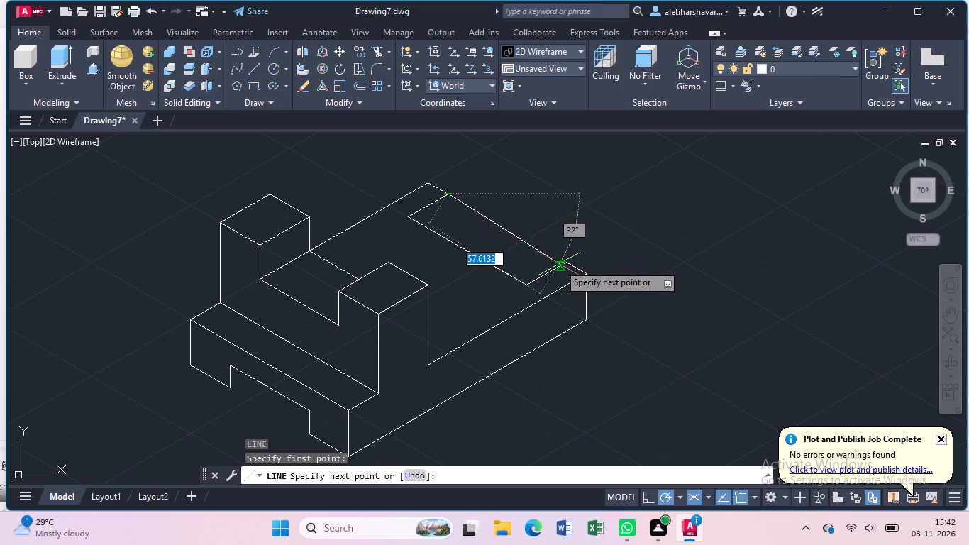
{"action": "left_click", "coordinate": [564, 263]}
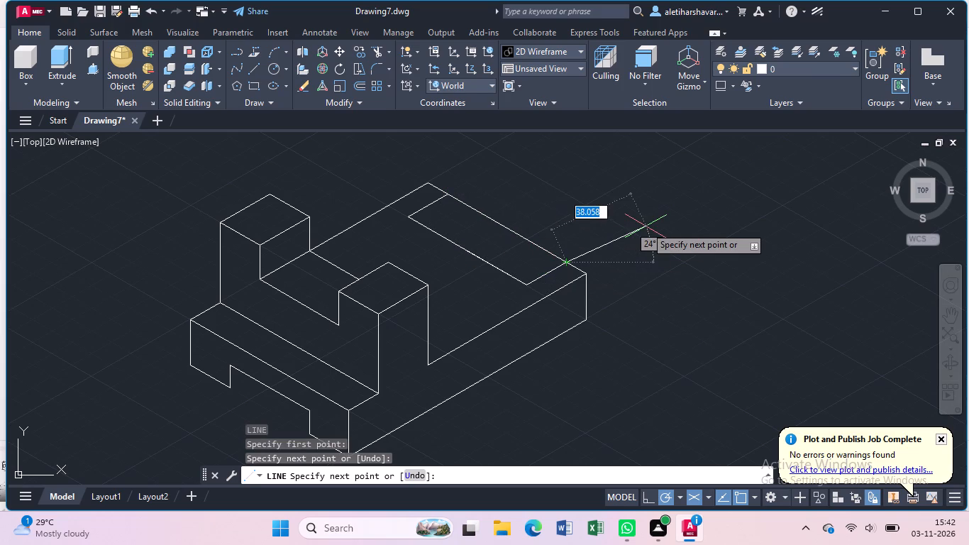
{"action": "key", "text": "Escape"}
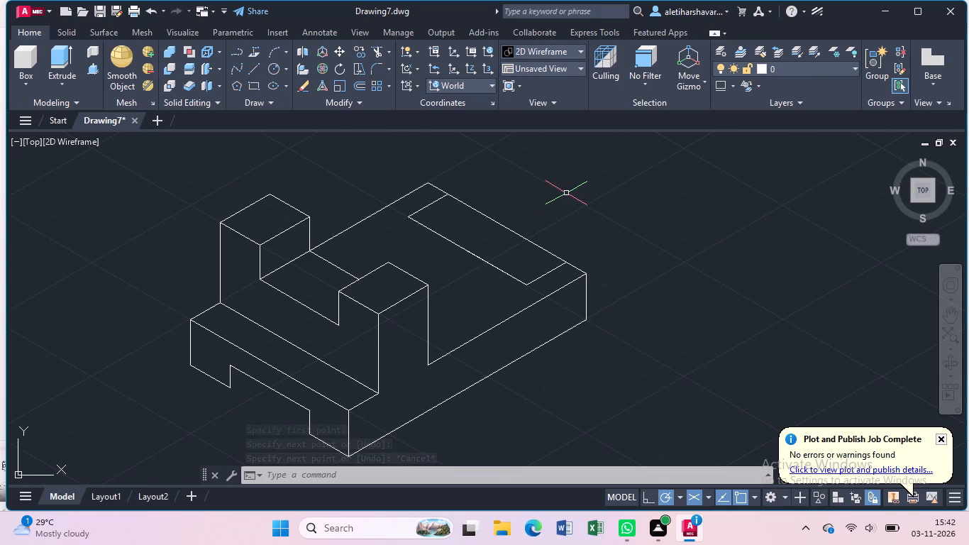
Draw a vertical line 60 units up from the midpoint of the rectangle's front edge.
{"action": "key", "text": "l"}
{"action": "key", "text": "Return"}
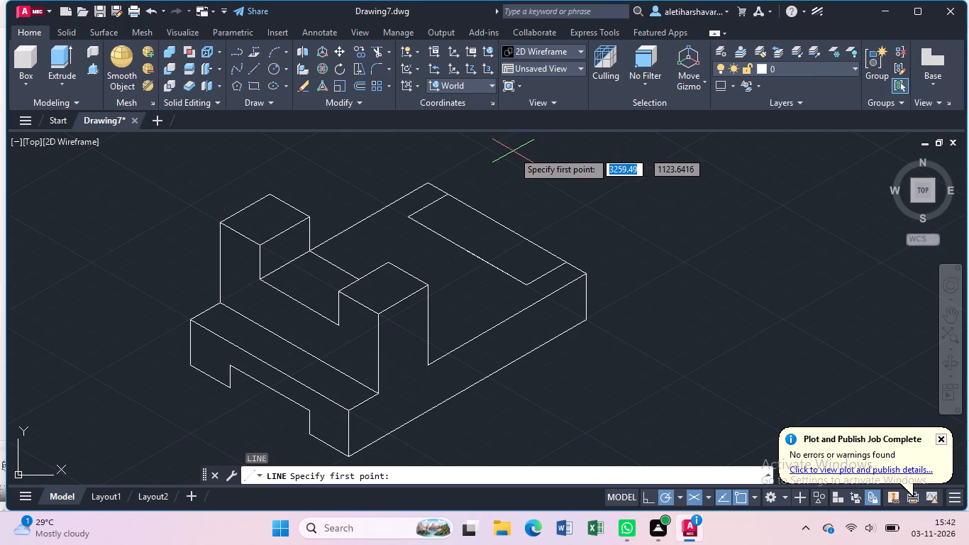
{"action": "left_click", "coordinate": [467, 252]}
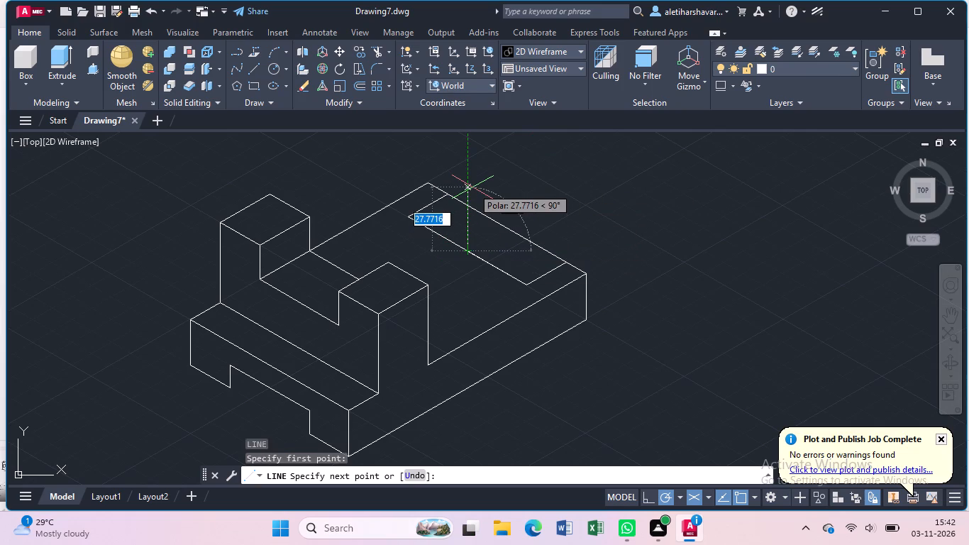
{"action": "scroll", "coordinate": [472, 189], "scroll_direction": "down", "scroll_amount": 2}
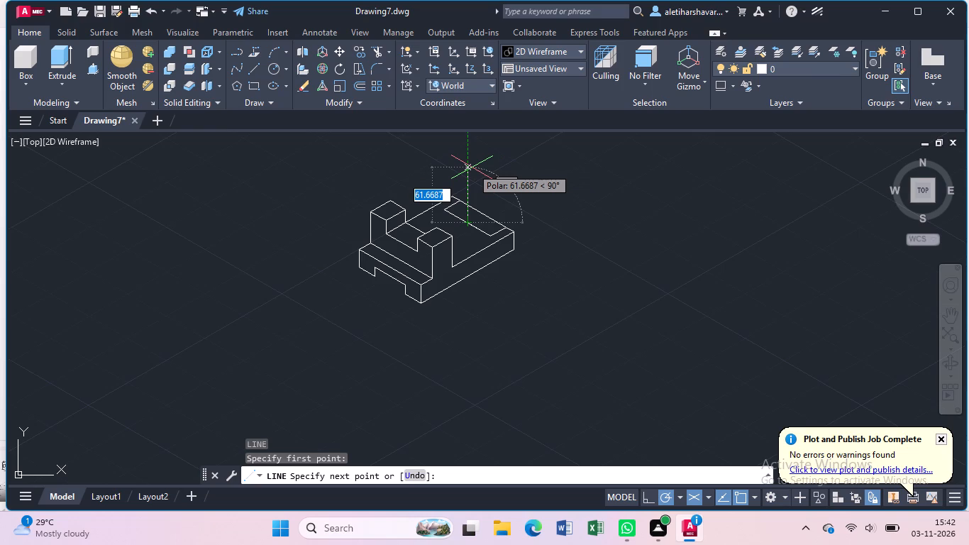
{"action": "type", "text": "60"}
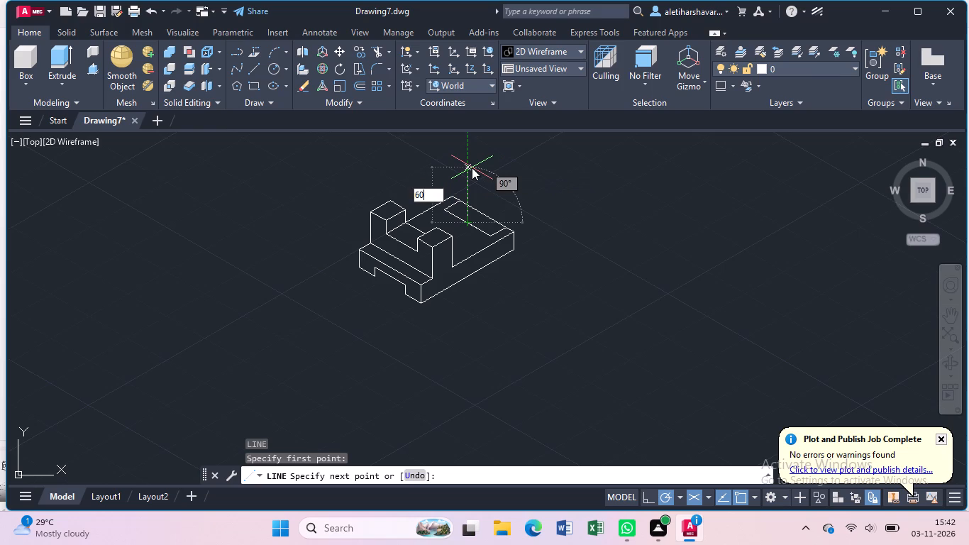
{"action": "key", "text": "Return"}
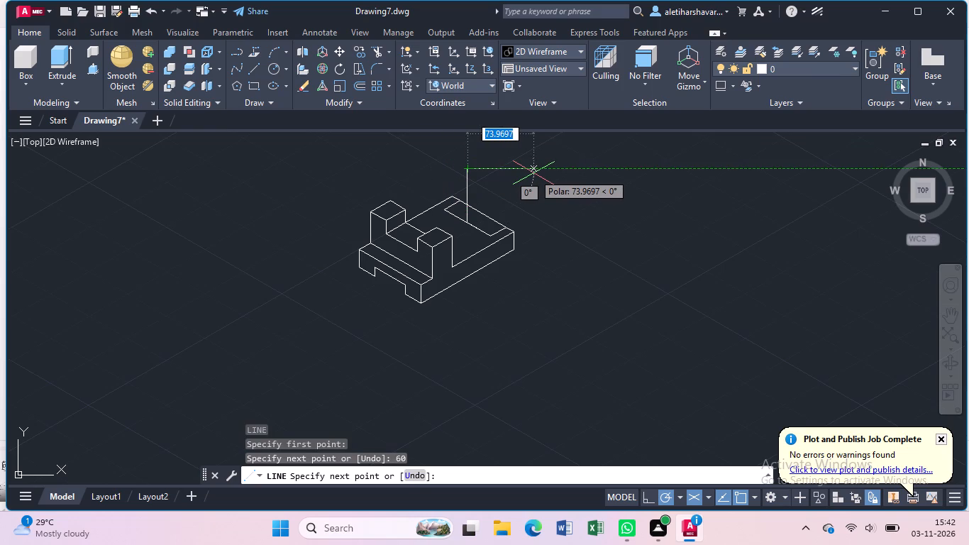
{"action": "key", "text": "Escape"}
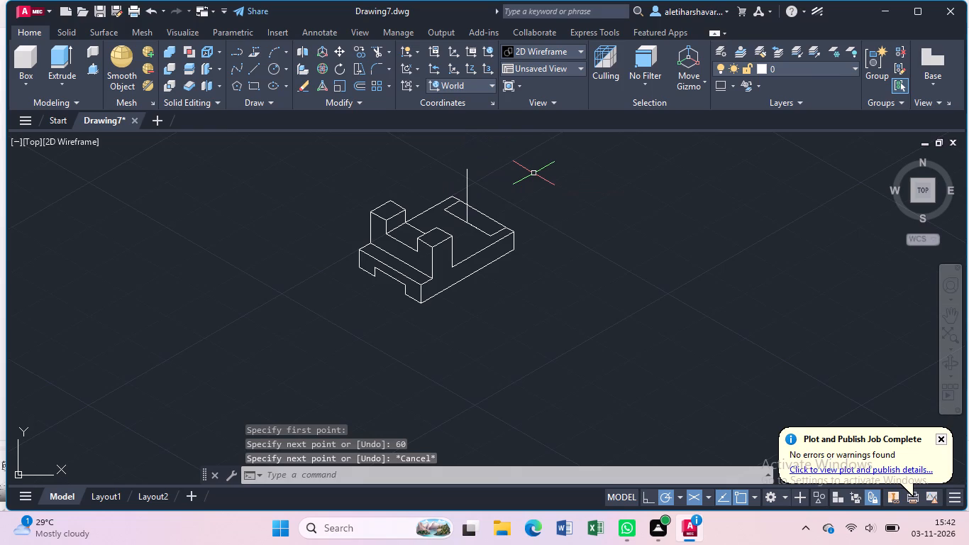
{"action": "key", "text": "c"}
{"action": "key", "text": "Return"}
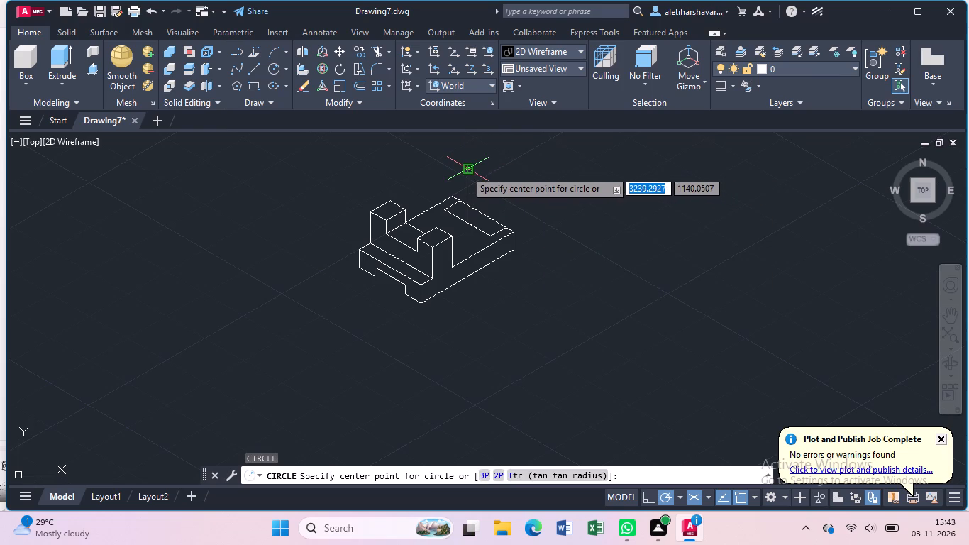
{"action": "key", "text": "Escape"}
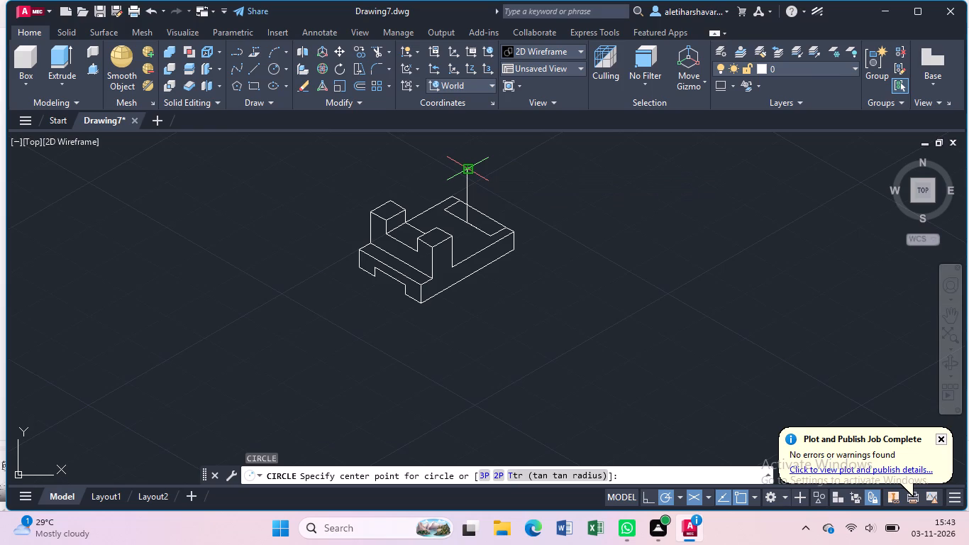
Draw a 30-radius isocircle on the left isoplane, centred on the top end of the 60-unit vertical line.
{"action": "key", "text": "e"}
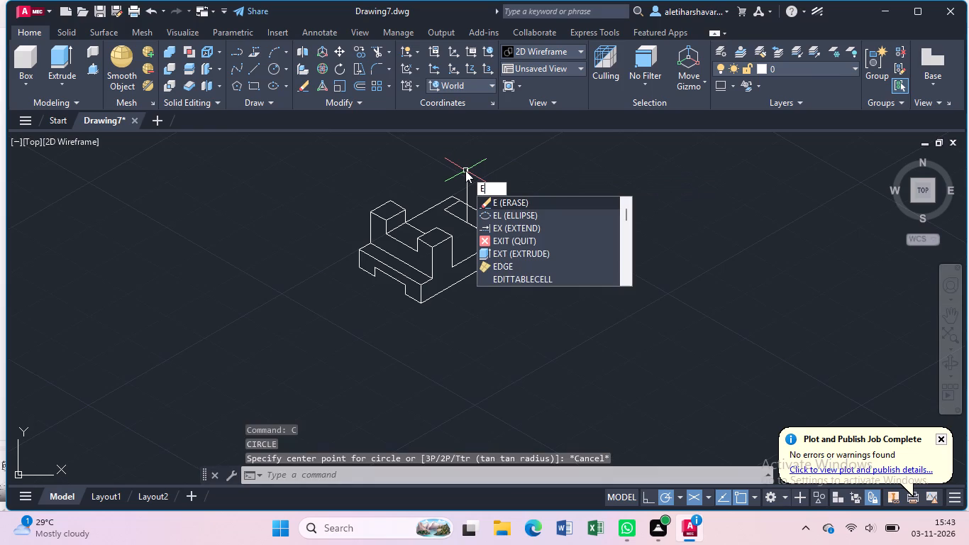
{"action": "type", "text": "ll"}
{"action": "left_click", "coordinate": [503, 200]}
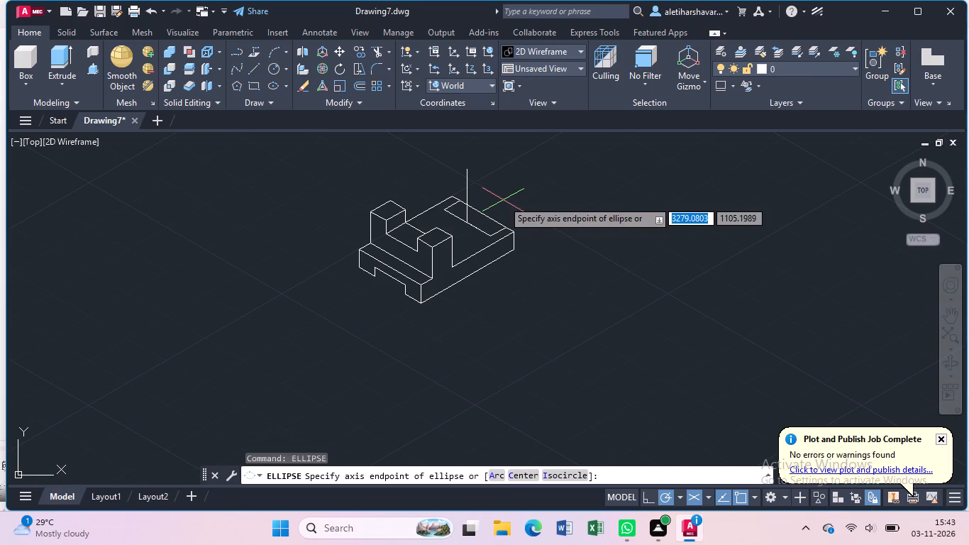
{"action": "left_click", "coordinate": [563, 470]}
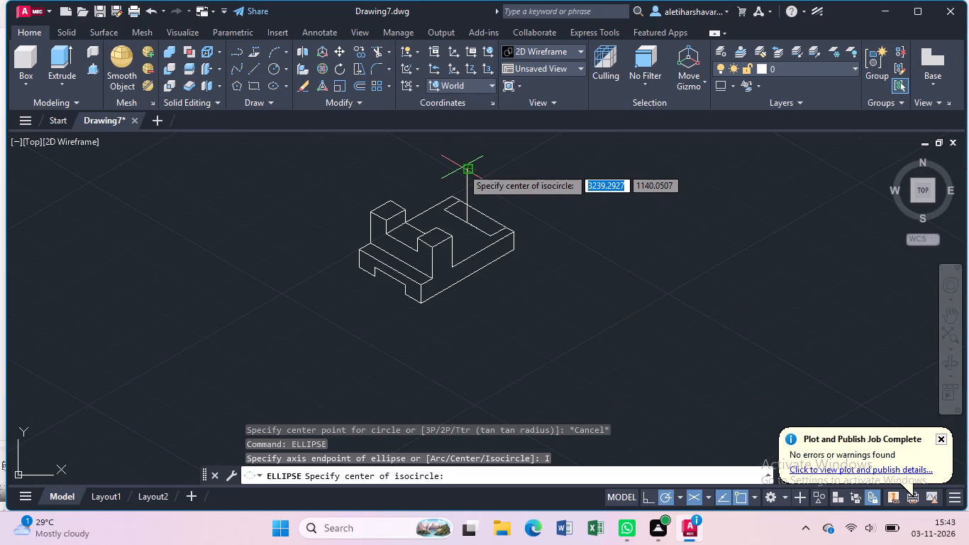
{"action": "left_click", "coordinate": [466, 169]}
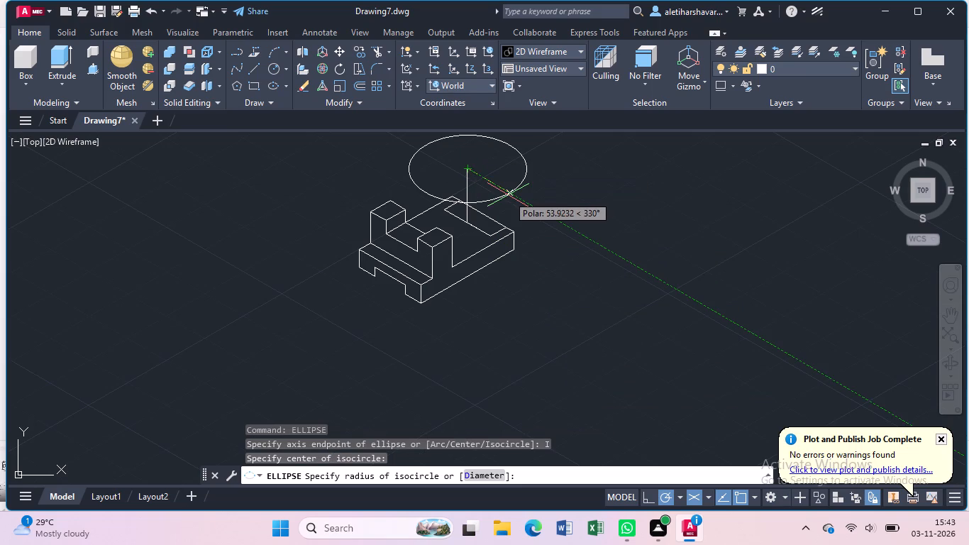
{"action": "key", "text": "F5"}
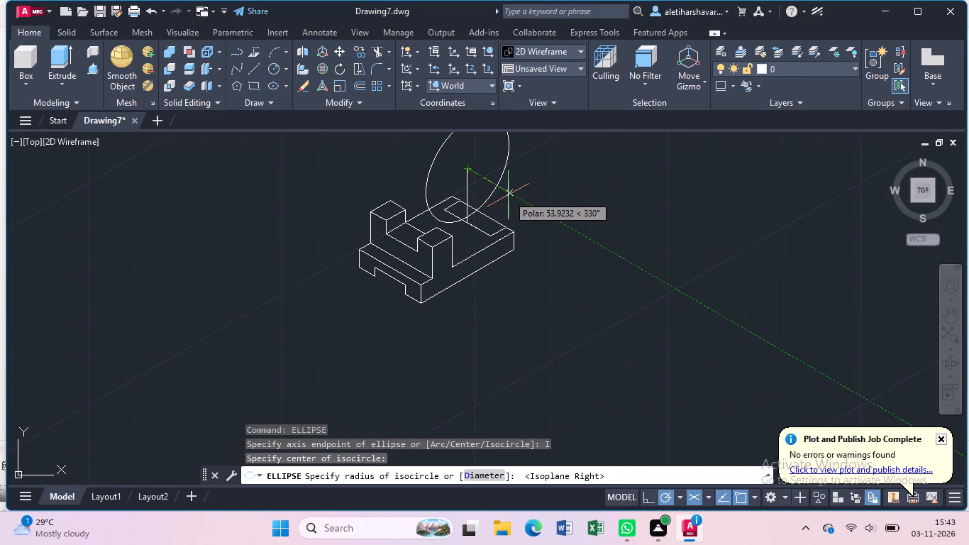
{"action": "key", "text": "F5"}
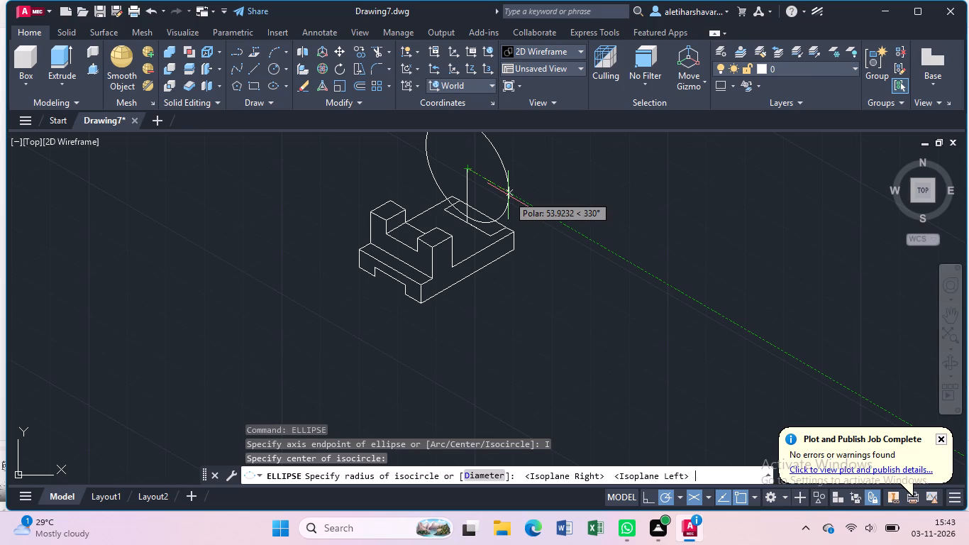
{"action": "key", "text": "3"}
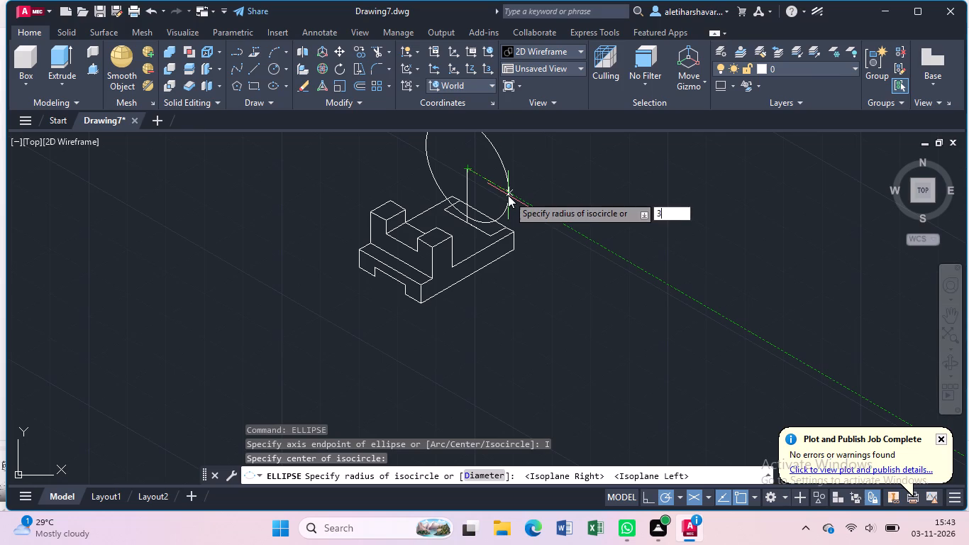
{"action": "key", "text": "0"}
{"action": "key", "text": "Return"}
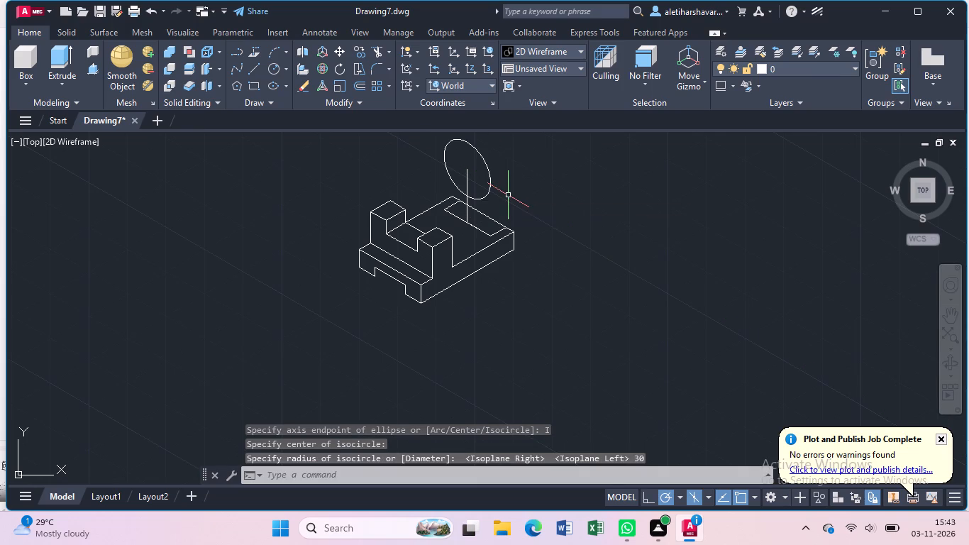
Draw a 15-radius isocircle on the left isoplane, concentric with the 30-radius one.
{"action": "scroll", "coordinate": [460, 174], "scroll_direction": "up", "scroll_amount": 2}
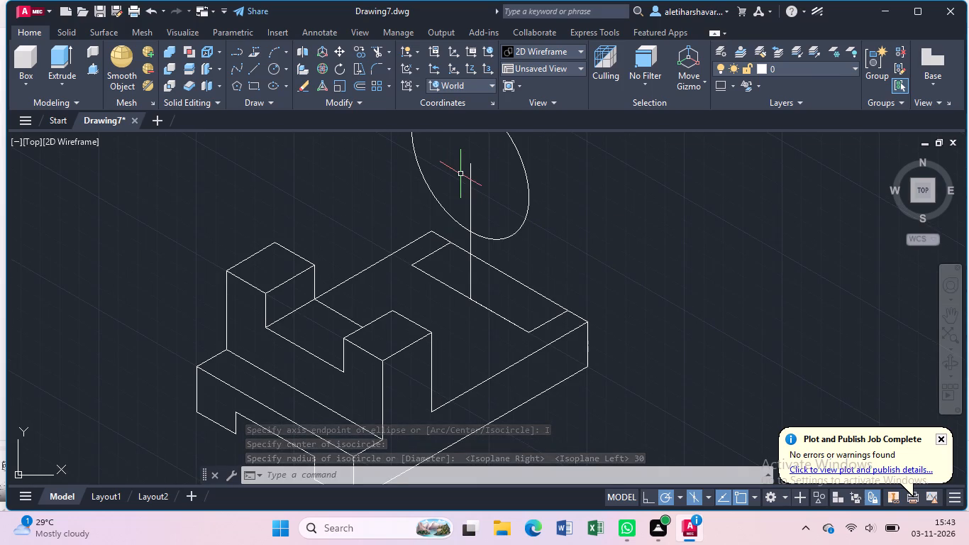
{"action": "type", "text": "ell"}
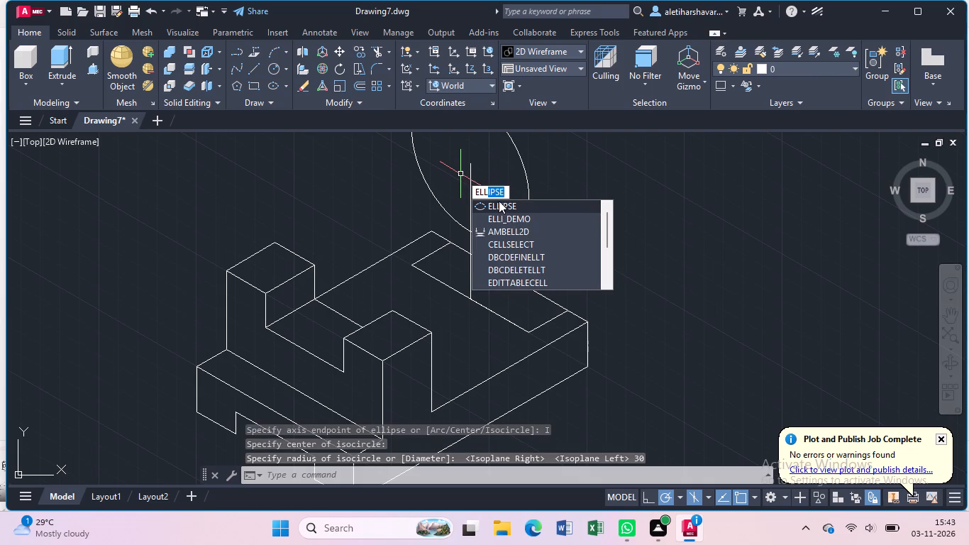
{"action": "left_click", "coordinate": [499, 201]}
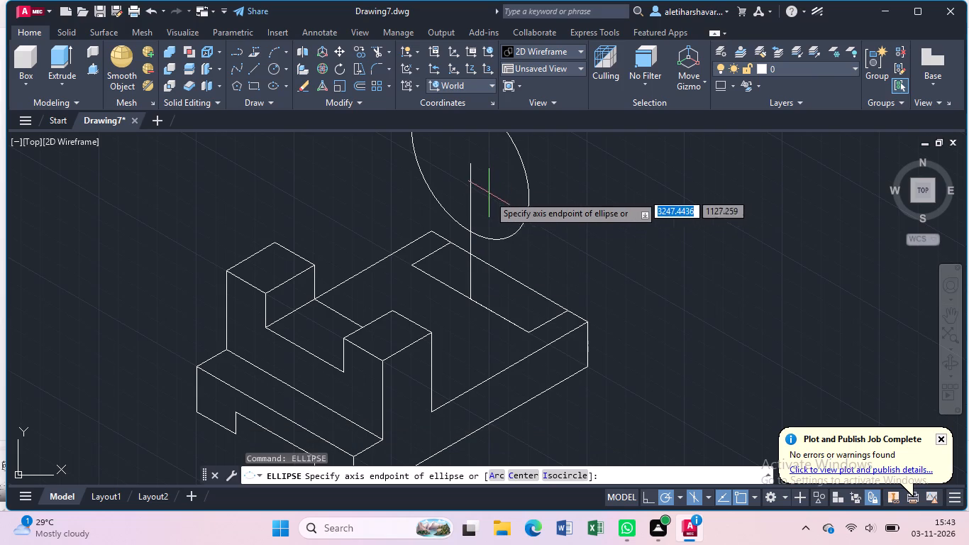
{"action": "left_click", "coordinate": [560, 472]}
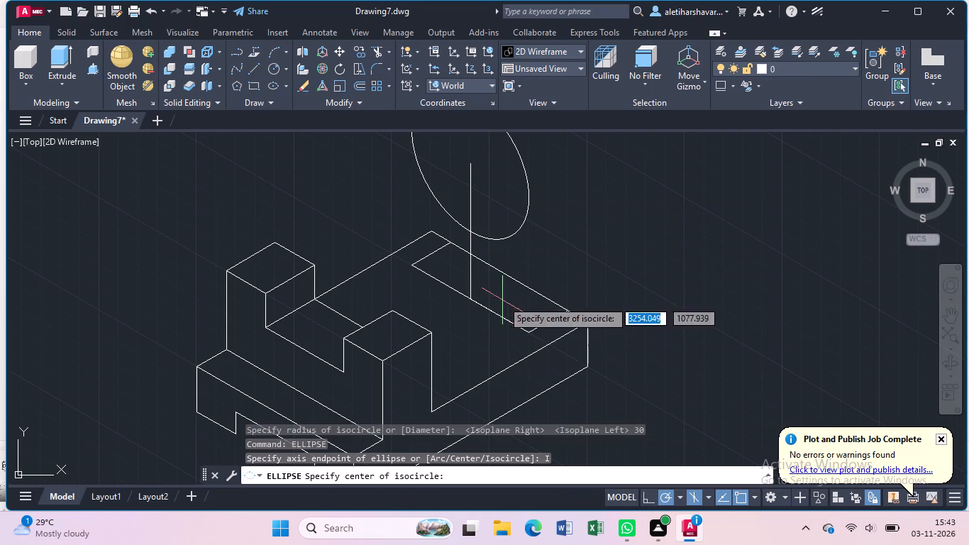
{"action": "left_click", "coordinate": [466, 162]}
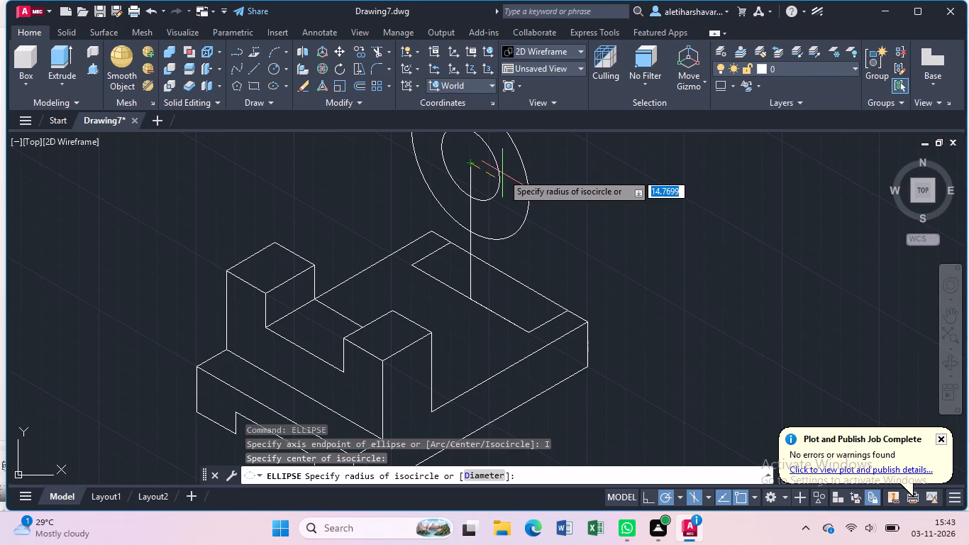
{"action": "type", "text": "15"}
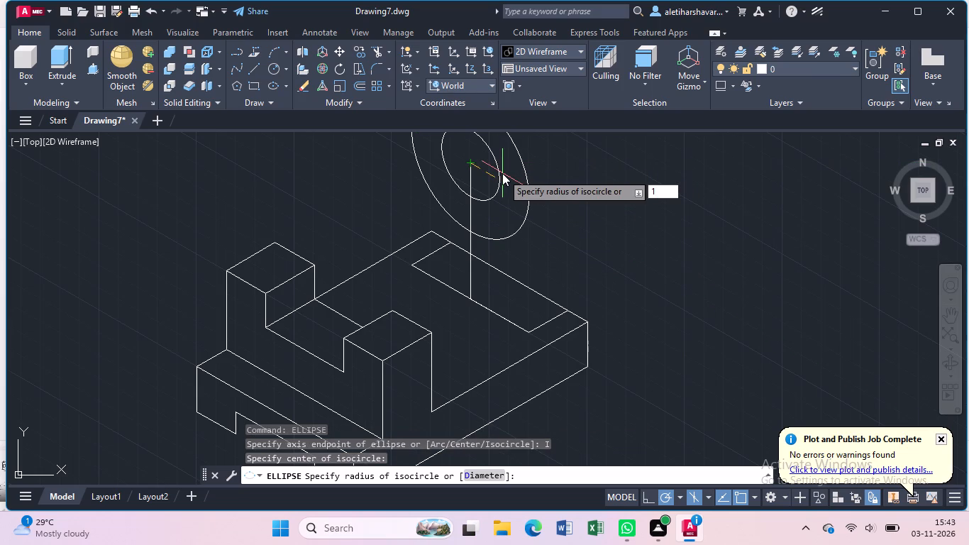
{"action": "key", "text": "Return"}
Draw a vertical line from the right end of the rectangle's front edge up past the side of the outer isocircle.
{"action": "scroll", "coordinate": [500, 208], "scroll_direction": "down", "scroll_amount": 1}
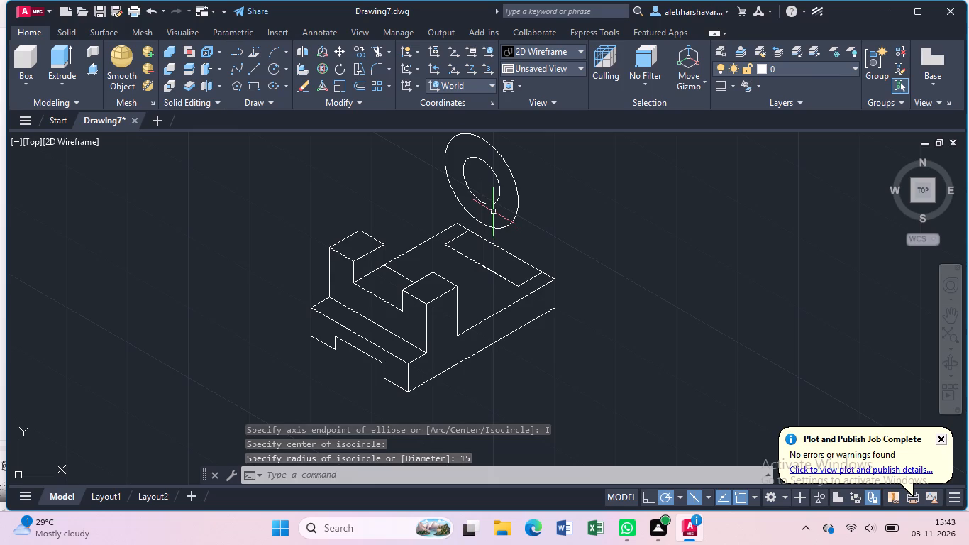
{"action": "key", "text": "l"}
{"action": "key", "text": "Return"}
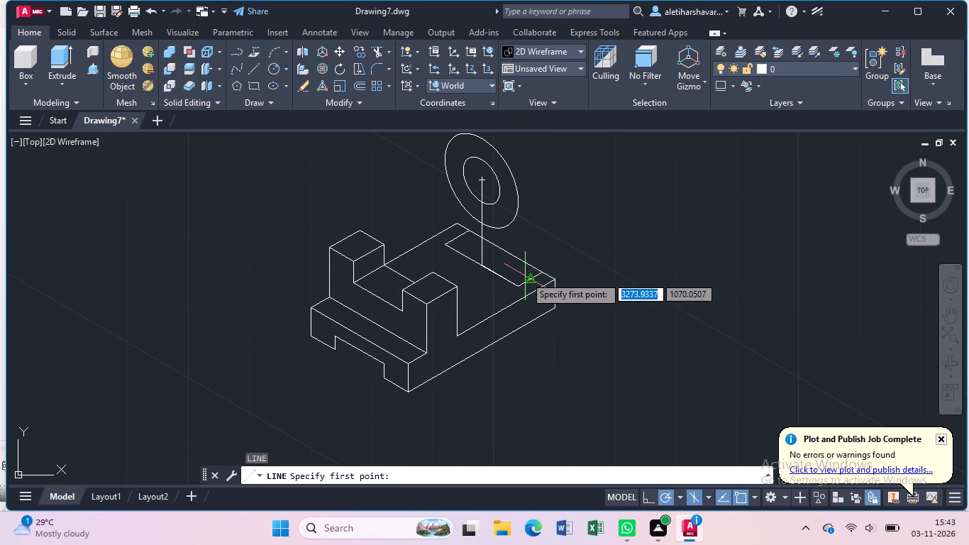
{"action": "left_click", "coordinate": [518, 282]}
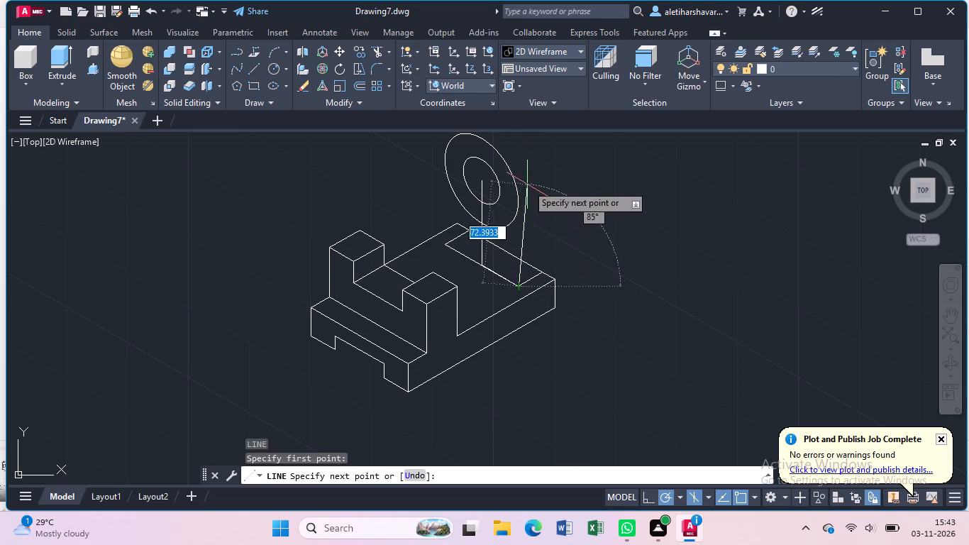
{"action": "left_click", "coordinate": [521, 174]}
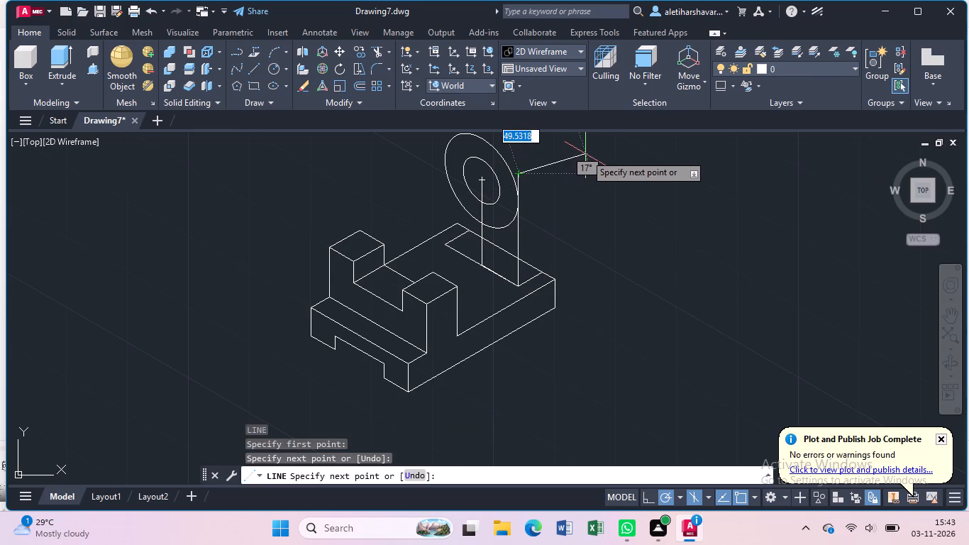
{"action": "key", "text": "Escape"}
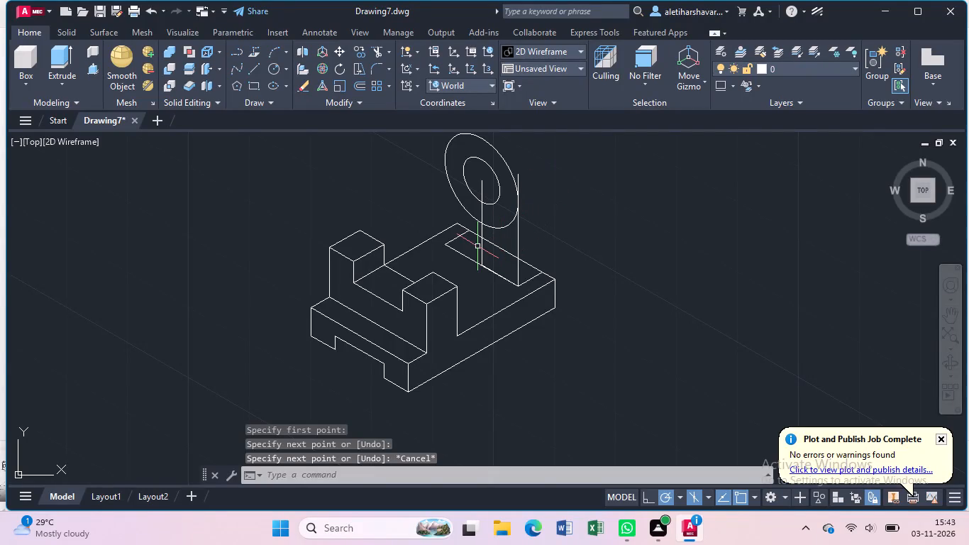
Draw a vertical line from the left end of the rectangle's front edge up past the side of the outer isocircle.
{"action": "middle_click_drag", "start_coordinate": [477, 246], "coordinate": [533, 323]}
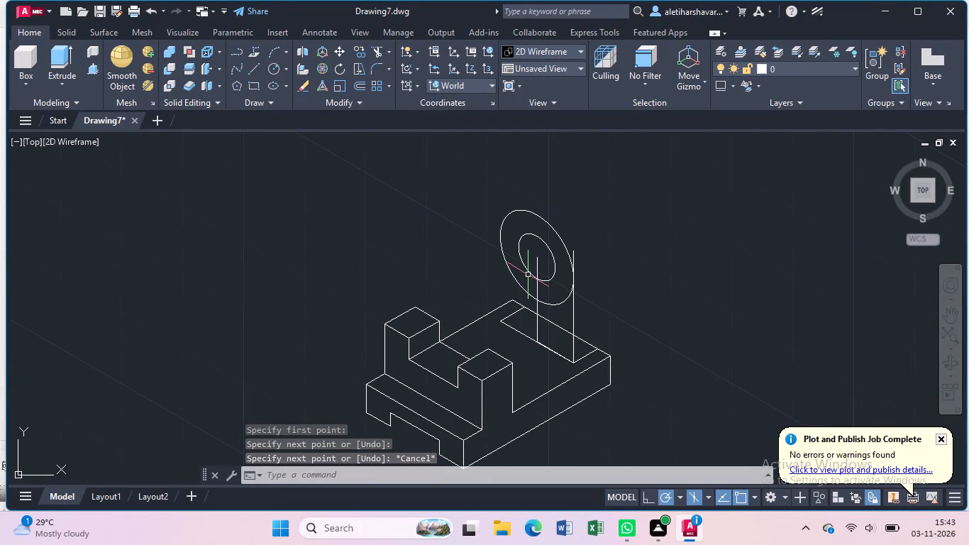
{"action": "key", "text": "l"}
{"action": "key", "text": "Return"}
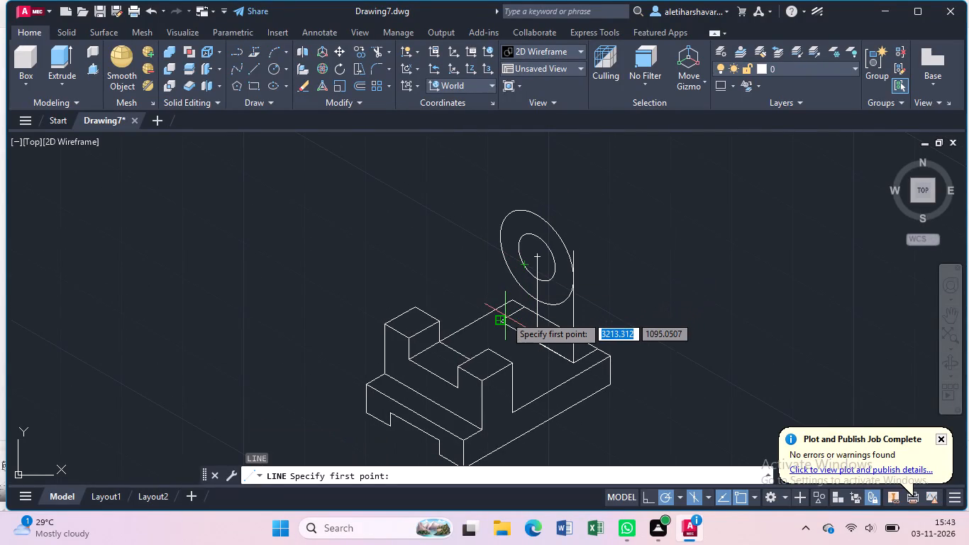
{"action": "left_click", "coordinate": [502, 319]}
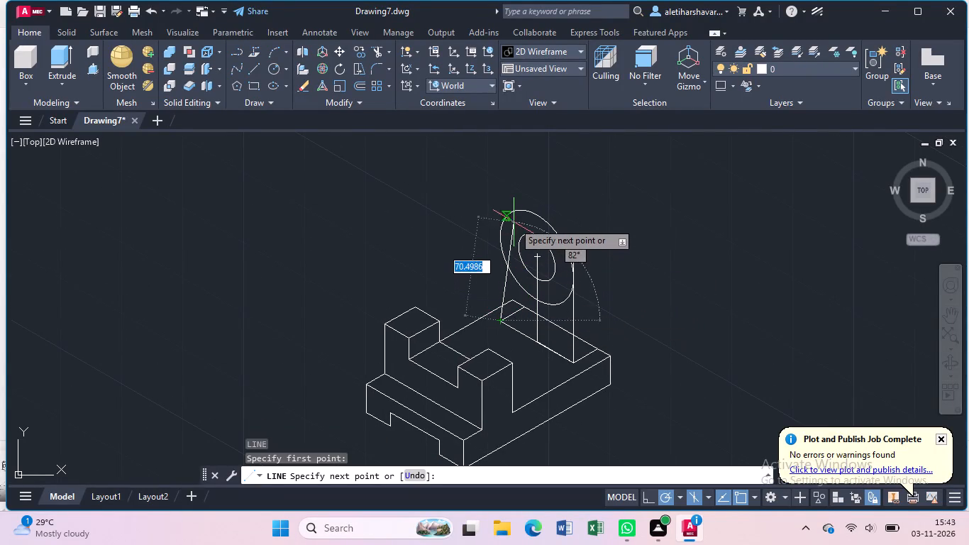
{"action": "left_click", "coordinate": [494, 207]}
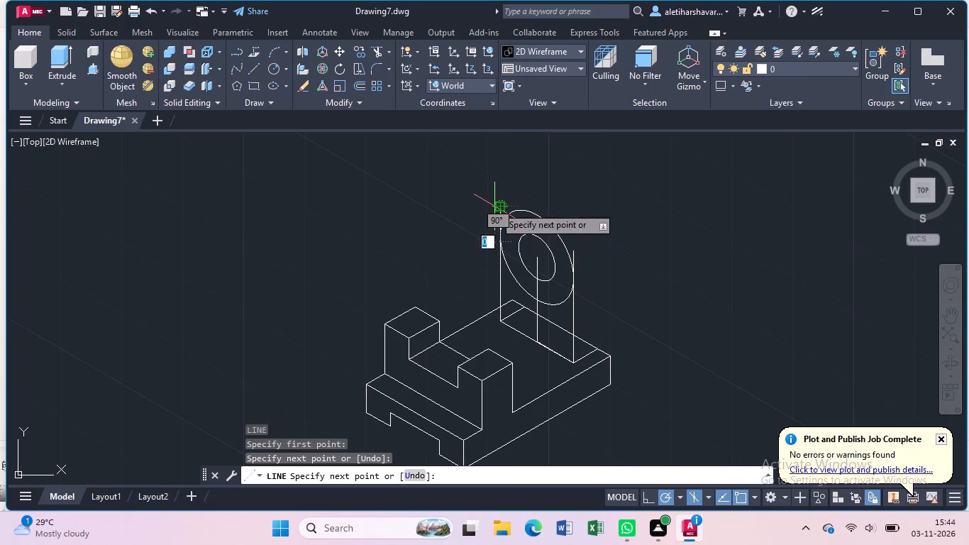
{"action": "key", "text": "Escape"}
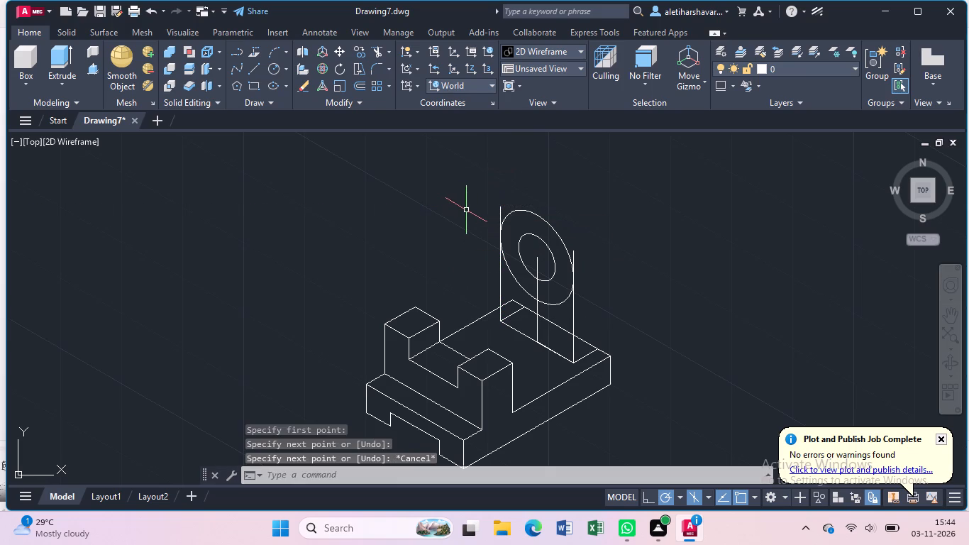
Trim the two side lines' ends projecting above their contact with the outer isocircle, and remove the whole 60-unit vertical centre line.
{"action": "scroll", "coordinate": [466, 210], "scroll_direction": "up", "scroll_amount": 1}
{"action": "type", "text": "tr"}
{"action": "key", "text": "Return"}
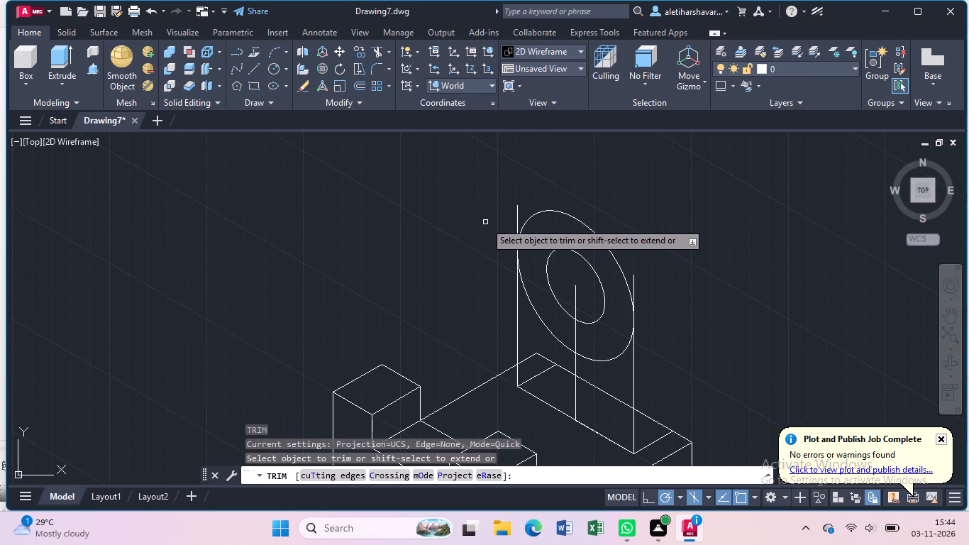
{"action": "left_click", "coordinate": [516, 216]}
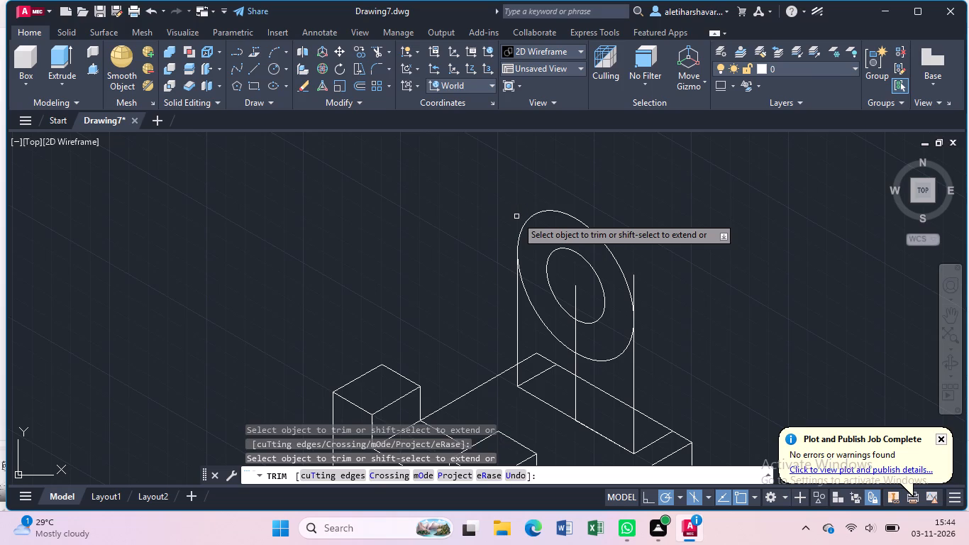
{"action": "left_click", "coordinate": [635, 280]}
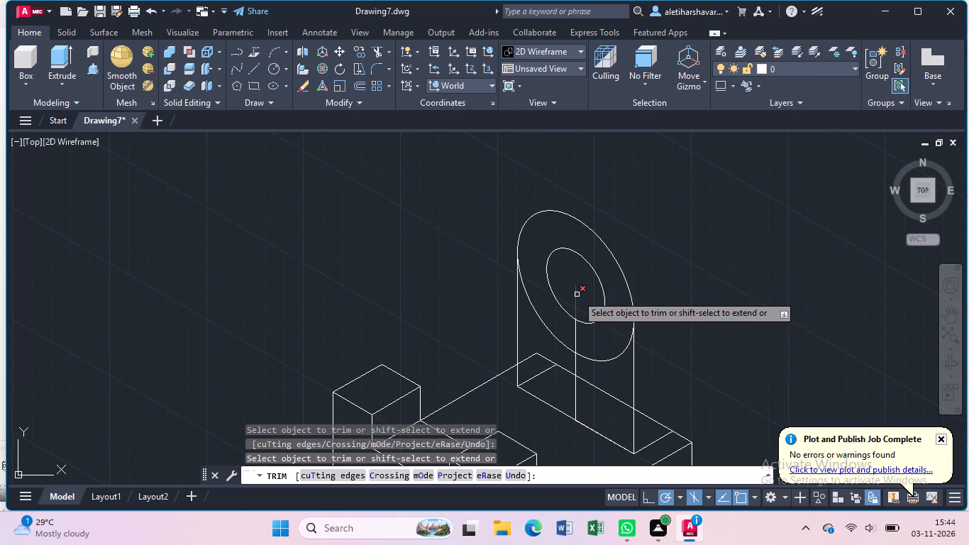
{"action": "left_click", "coordinate": [577, 294]}
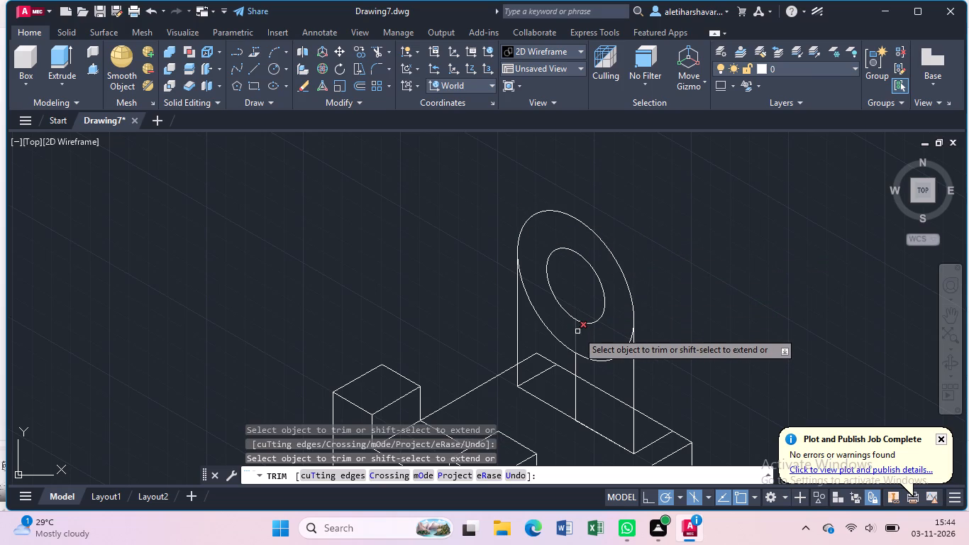
{"action": "left_click", "coordinate": [577, 331]}
{"action": "left_click", "coordinate": [575, 368]}
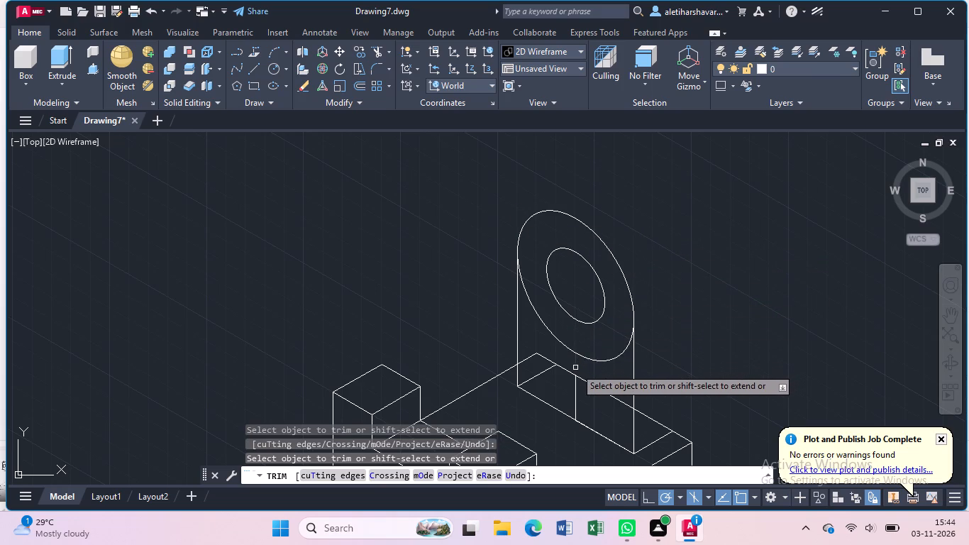
{"action": "double_click", "coordinate": [576, 390]}
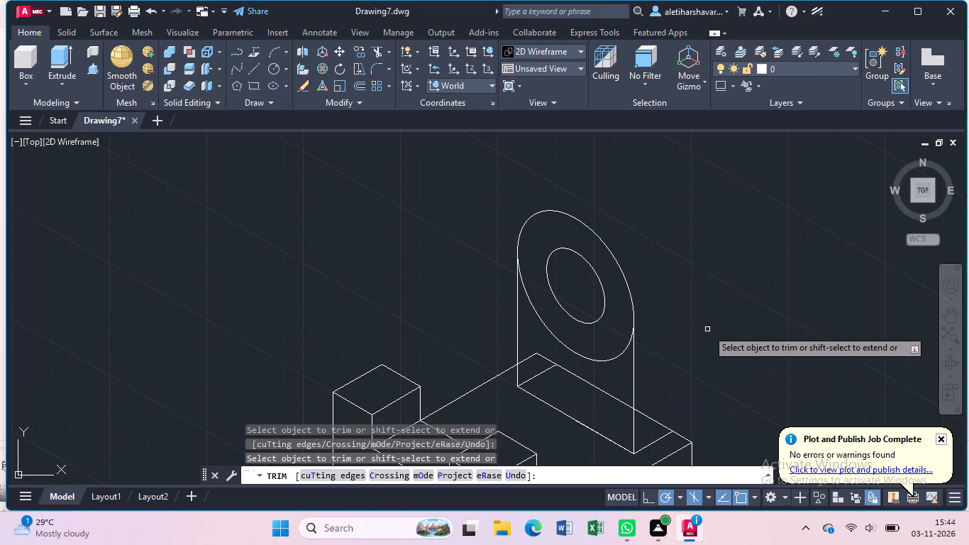
{"action": "key", "text": "Escape"}
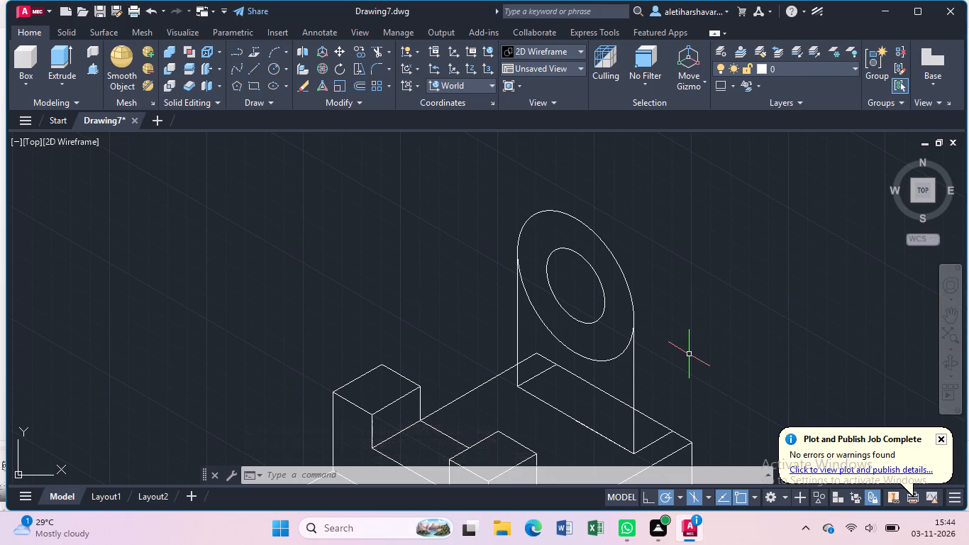
Draw a 60-unit vertical line upward from the midpoint of the upright footprint rectangle's back edge.
{"action": "key", "text": "l"}
{"action": "key", "text": "Return"}
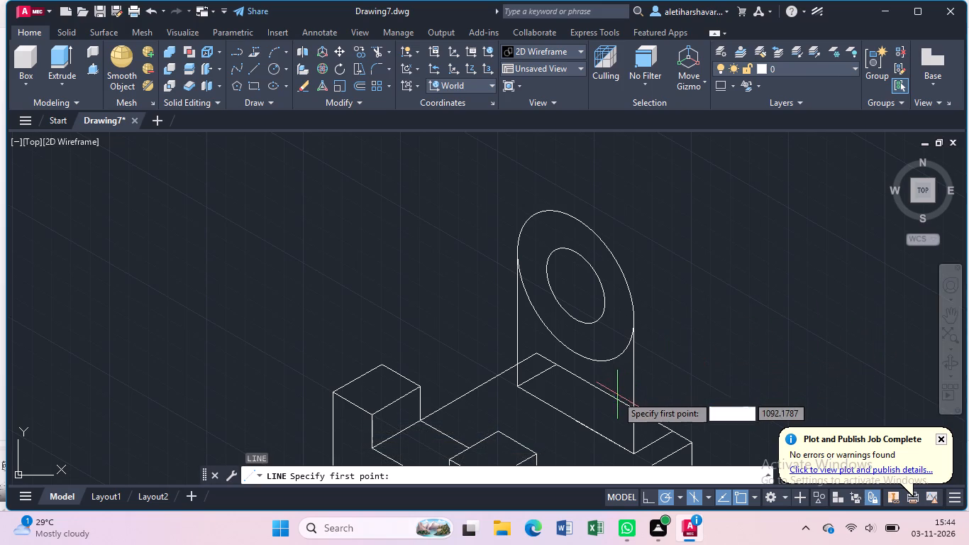
{"action": "left_click", "coordinate": [616, 395]}
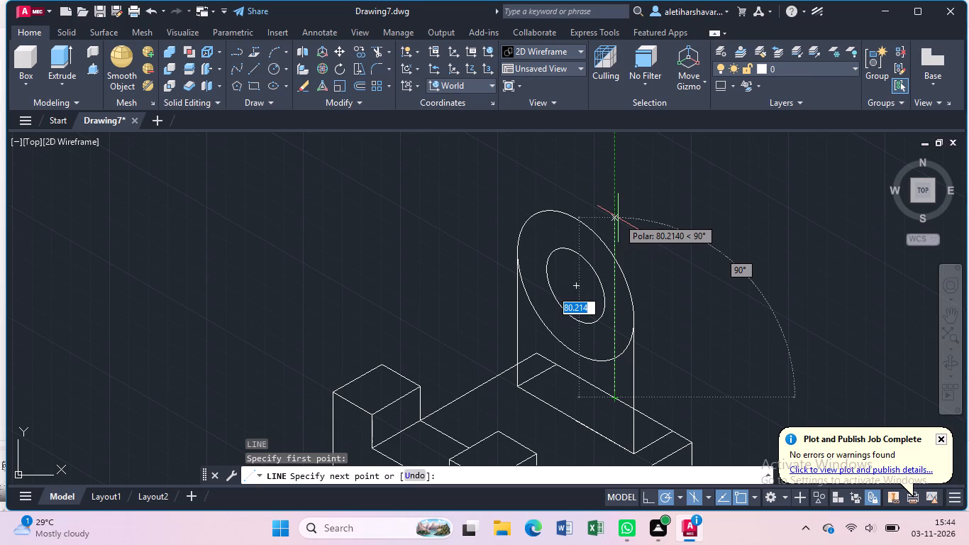
{"action": "type", "text": "60"}
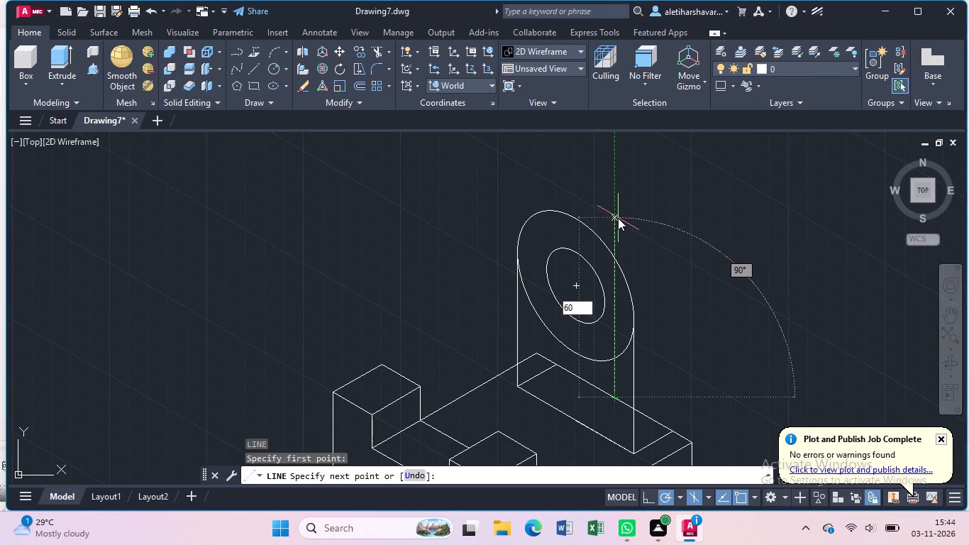
{"action": "key", "text": "Return"}
{"action": "key", "text": "Escape"}
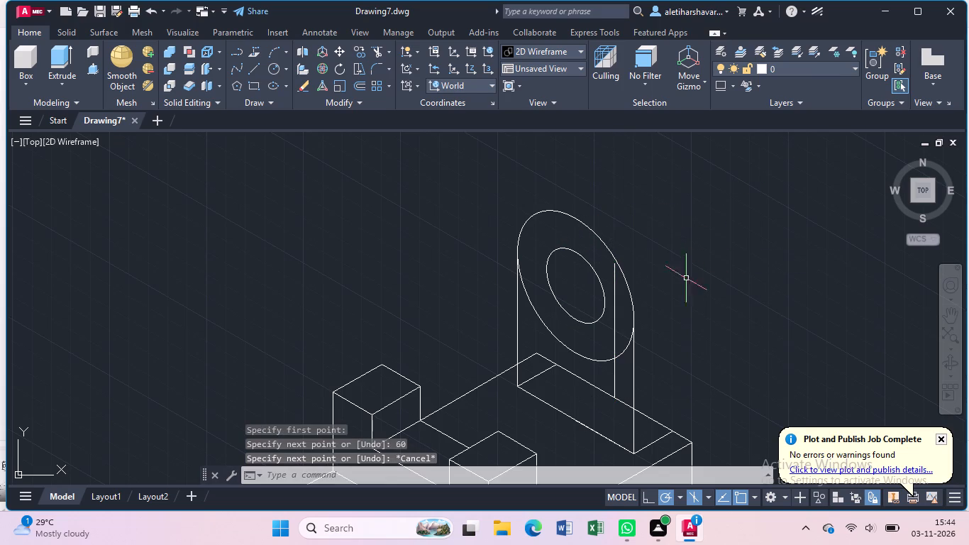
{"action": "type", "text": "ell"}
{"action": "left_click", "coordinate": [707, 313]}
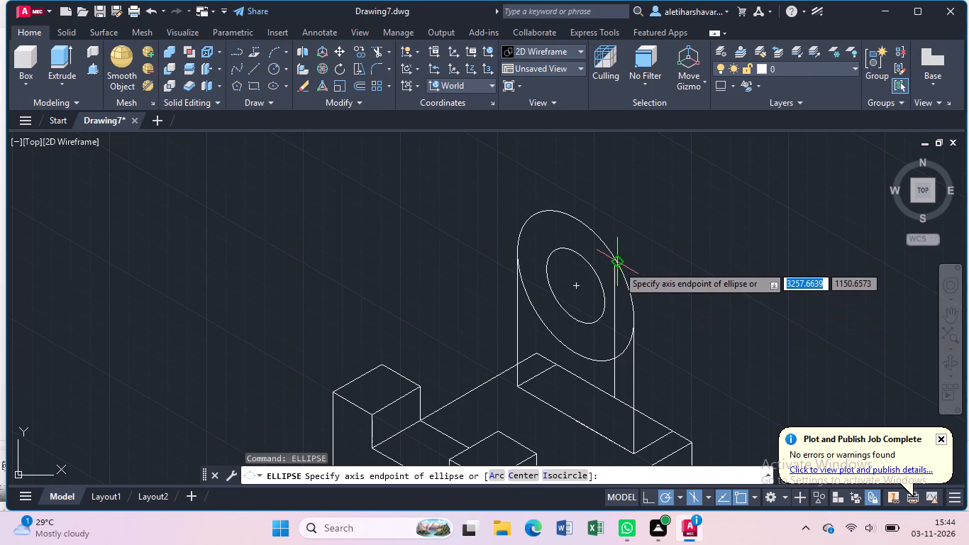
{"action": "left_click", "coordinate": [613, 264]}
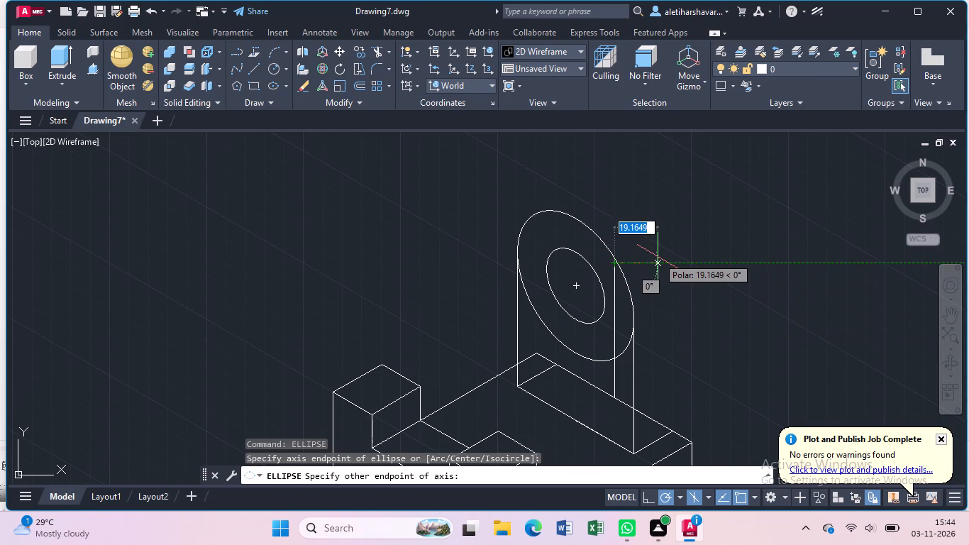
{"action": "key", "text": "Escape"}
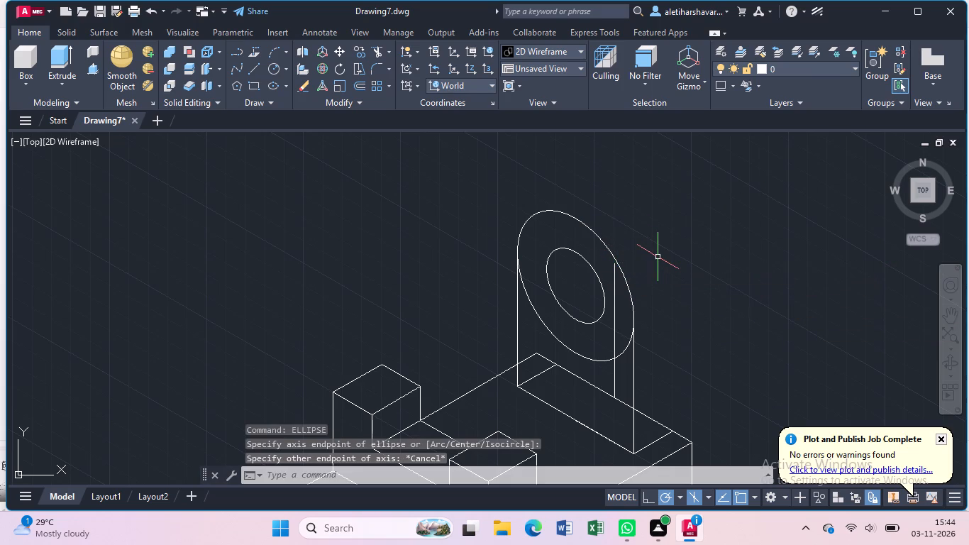
Draw a 15-radius isocircle on the left isoplane, centred on the top end of the 60-unit vertical line.
{"action": "type", "text": "ell"}
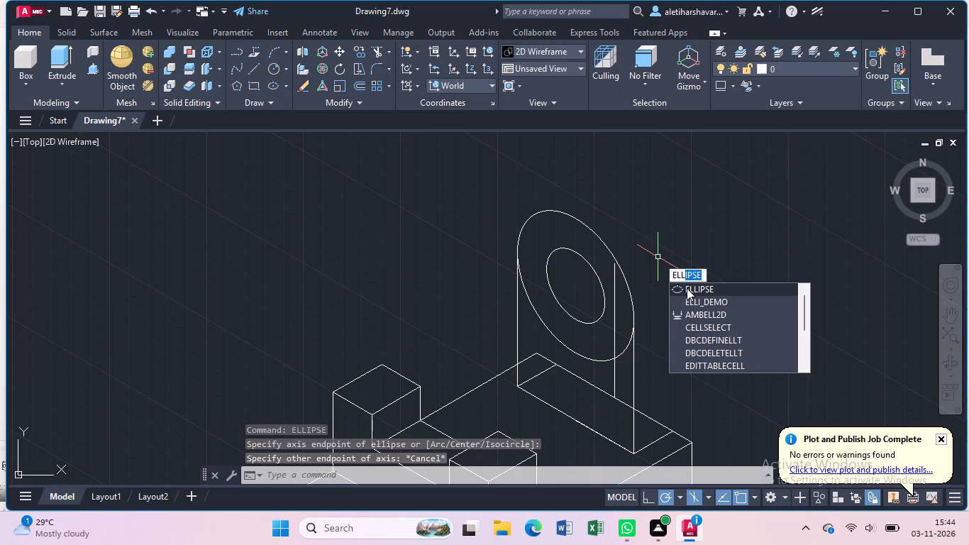
{"action": "left_click", "coordinate": [687, 288]}
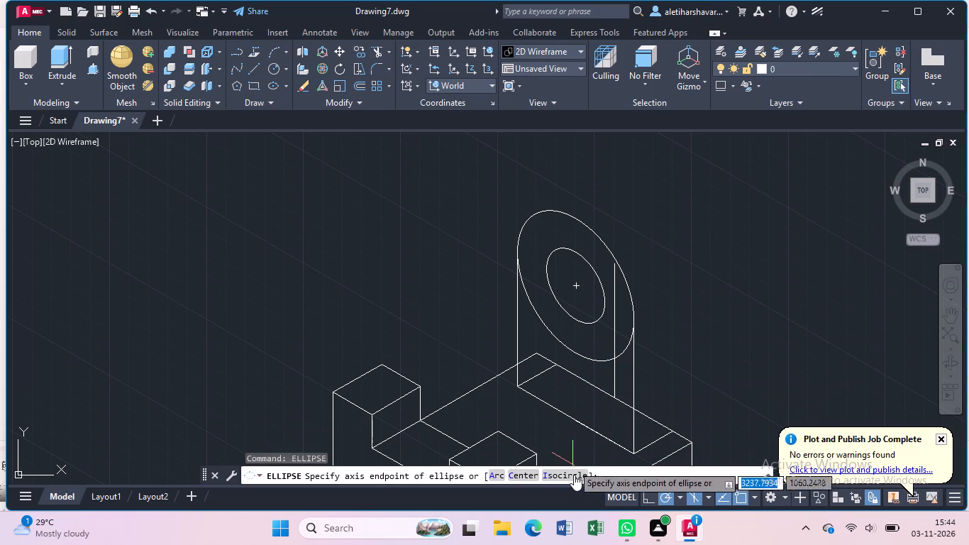
{"action": "left_click", "coordinate": [578, 473]}
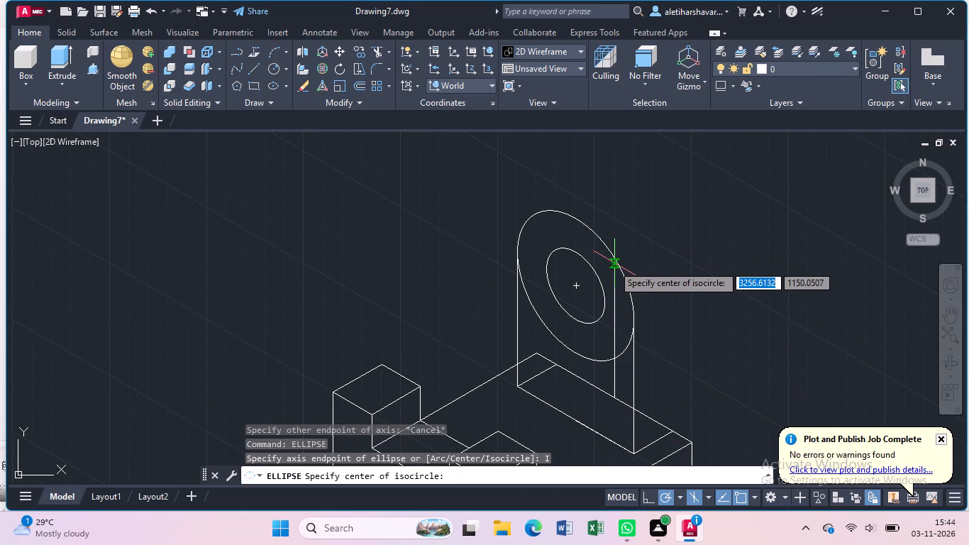
{"action": "left_click", "coordinate": [613, 265]}
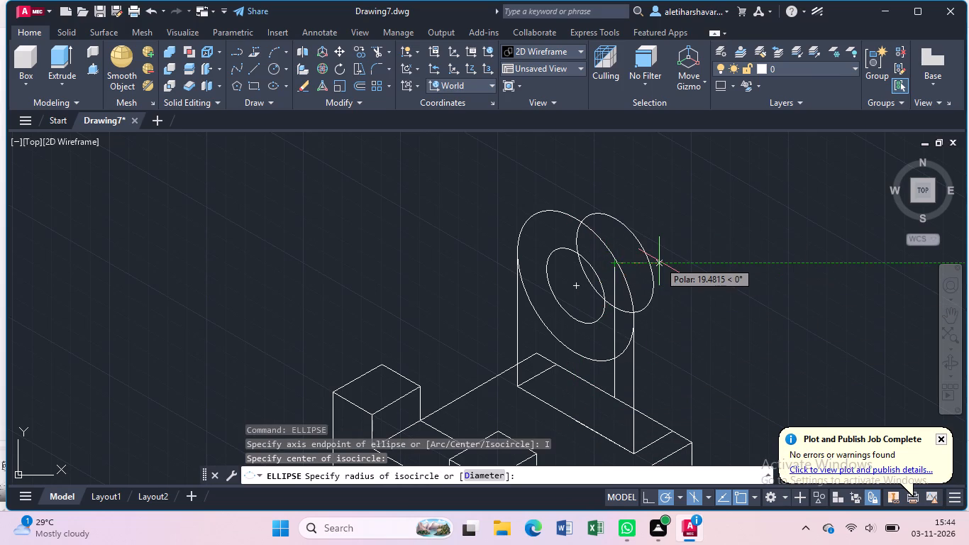
{"action": "type", "text": "15"}
{"action": "key", "text": "Return"}
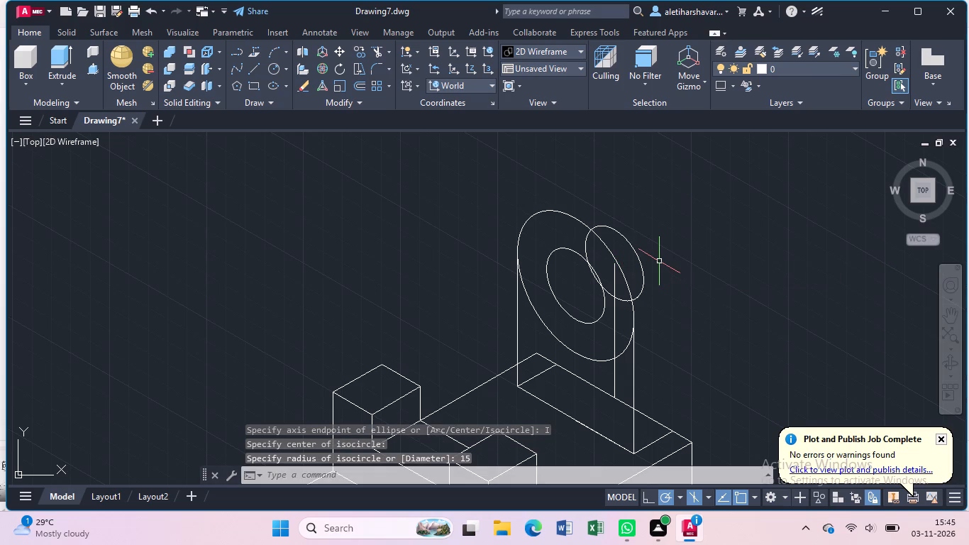
Draw a 30-radius isocircle on the left isoplane, concentric with the rear 15-radius one.
{"action": "type", "text": "ell"}
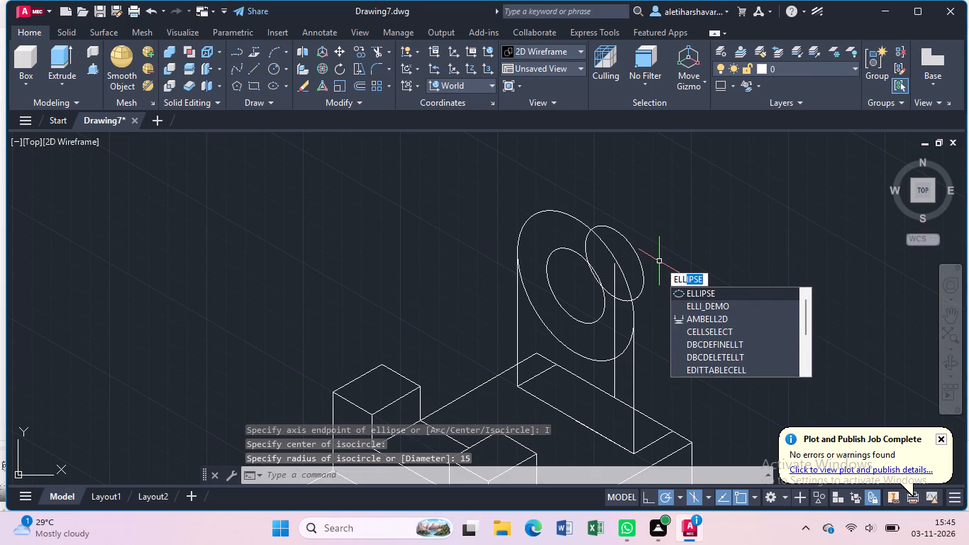
{"action": "left_click", "coordinate": [690, 292]}
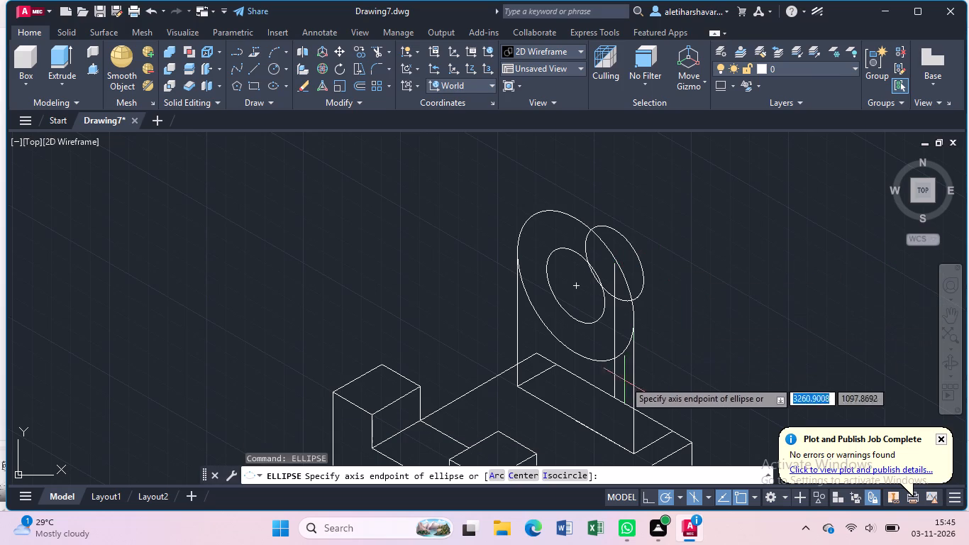
{"action": "left_click", "coordinate": [560, 475]}
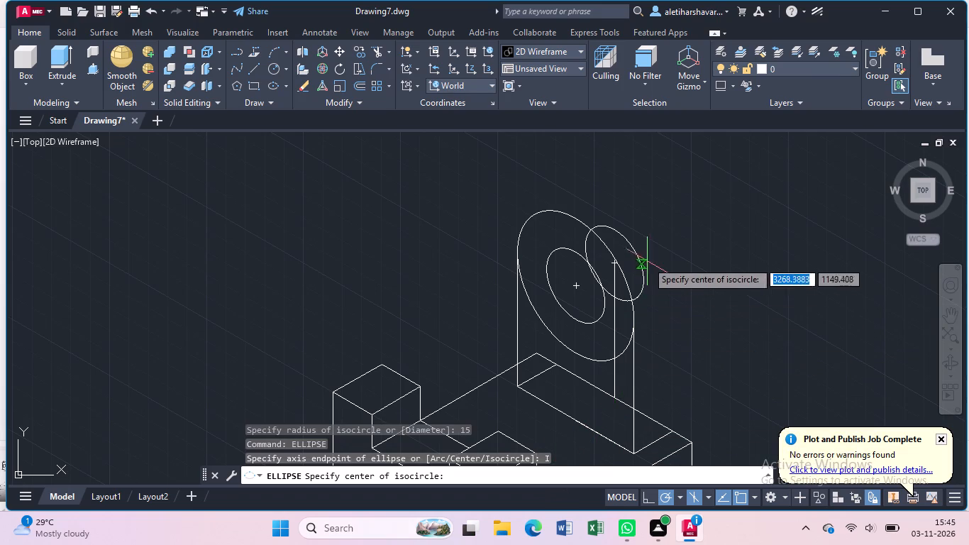
{"action": "left_click", "coordinate": [611, 264]}
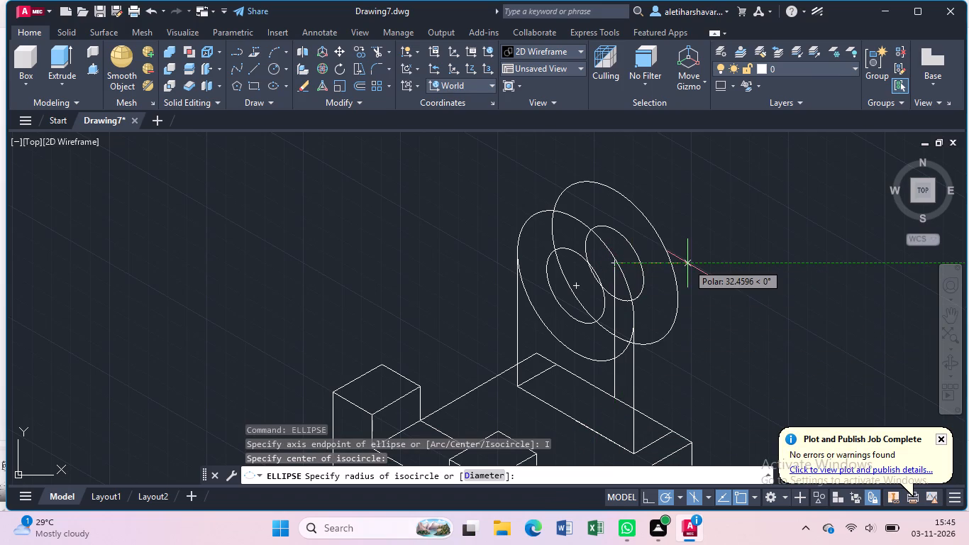
{"action": "key", "text": "3"}
{"action": "key", "text": "0"}
{"action": "key", "text": "Return"}
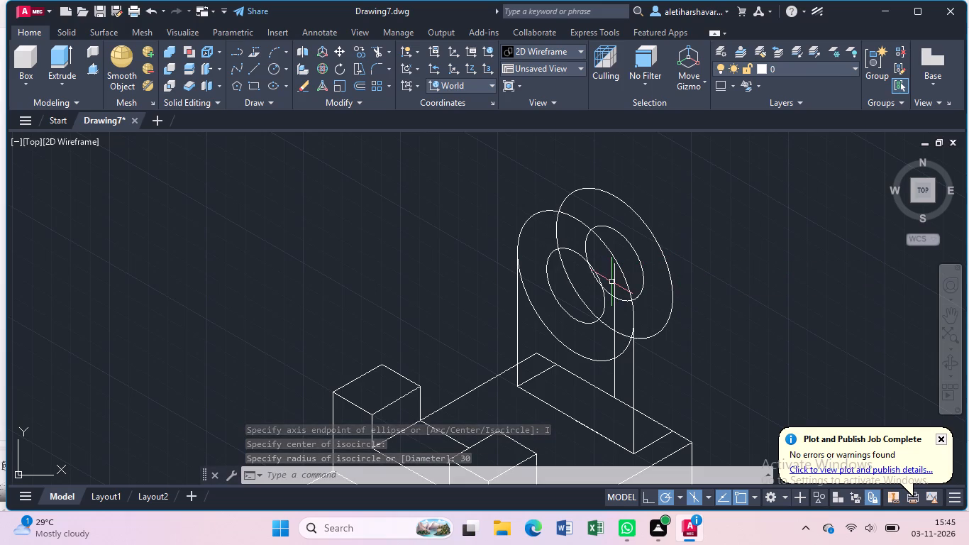
Draw a vertical line from the right end of the rectangle's back edge up past the side of the rear outer isocircle.
{"action": "key", "text": "l"}
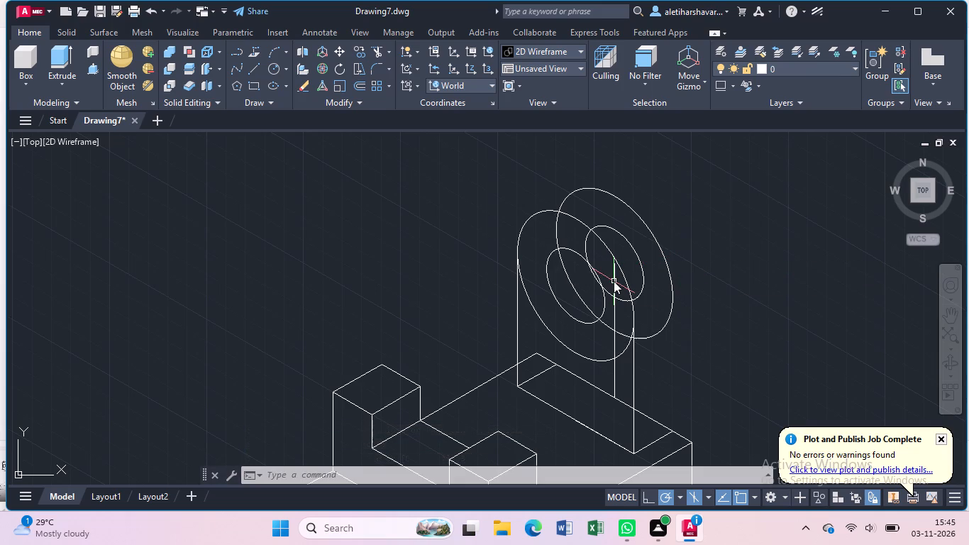
{"action": "key", "text": "Return"}
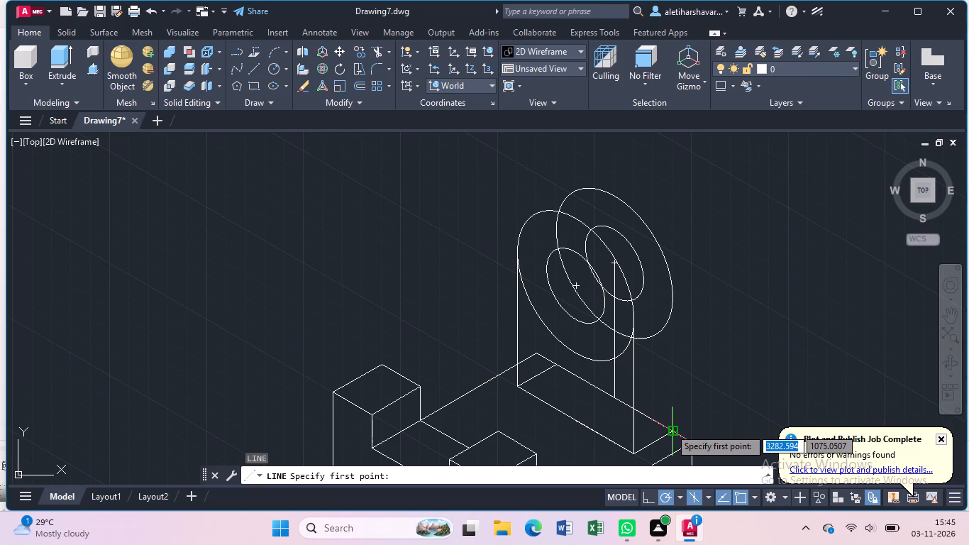
{"action": "left_click", "coordinate": [670, 428]}
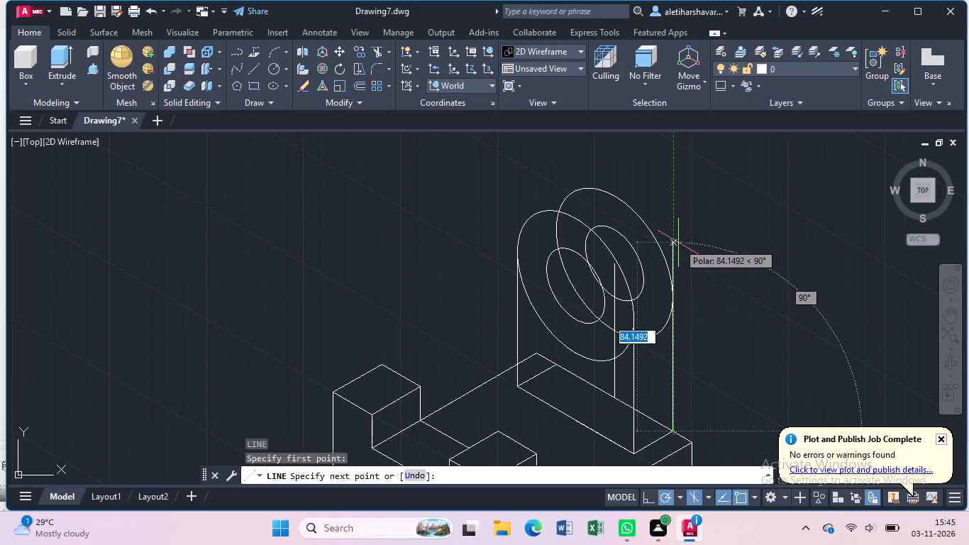
{"action": "left_click", "coordinate": [677, 209]}
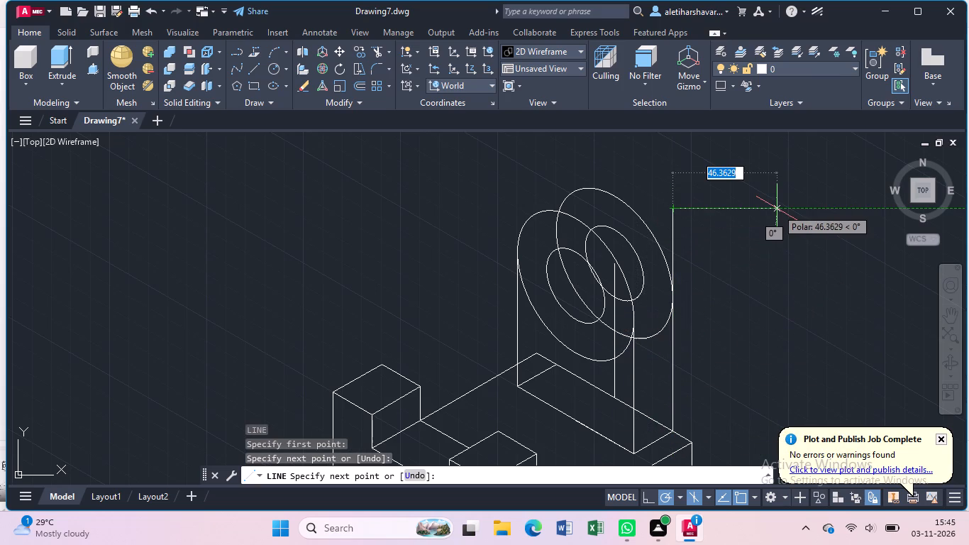
{"action": "key", "text": "Escape"}
Trim the new side line's end projecting above the rear outer isocircle, and remove every piece of the 60-unit vertical centre line.
{"action": "type", "text": "tr"}
{"action": "key", "text": "Return"}
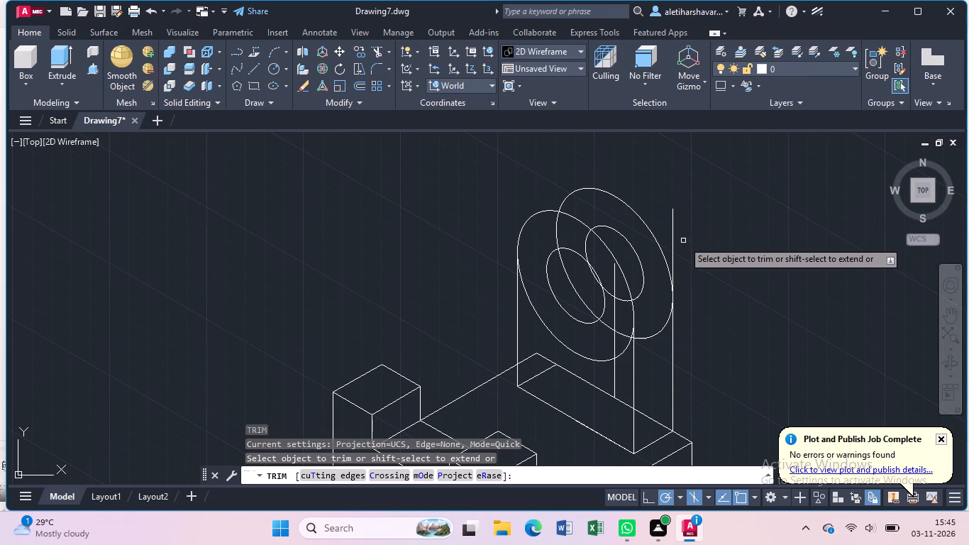
{"action": "left_click", "coordinate": [672, 229]}
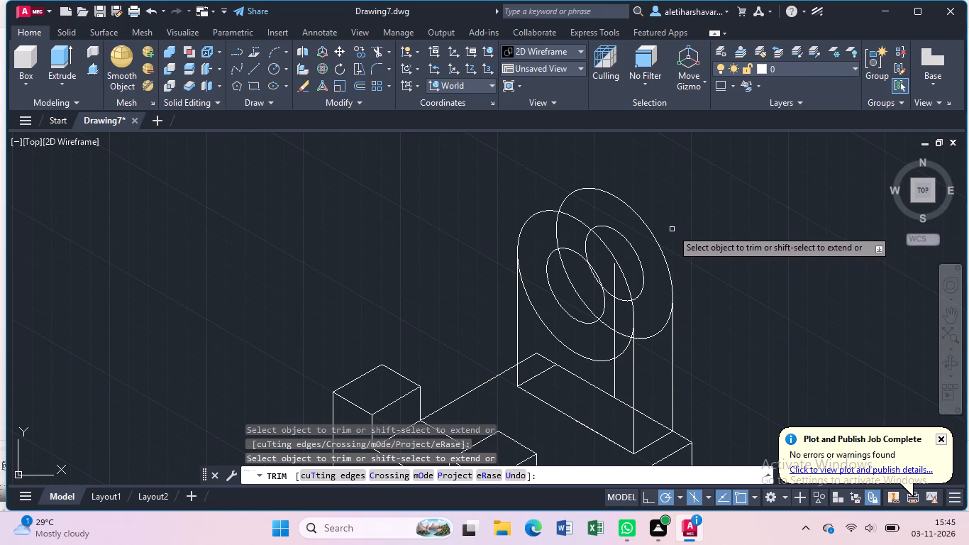
{"action": "left_click", "coordinate": [614, 277]}
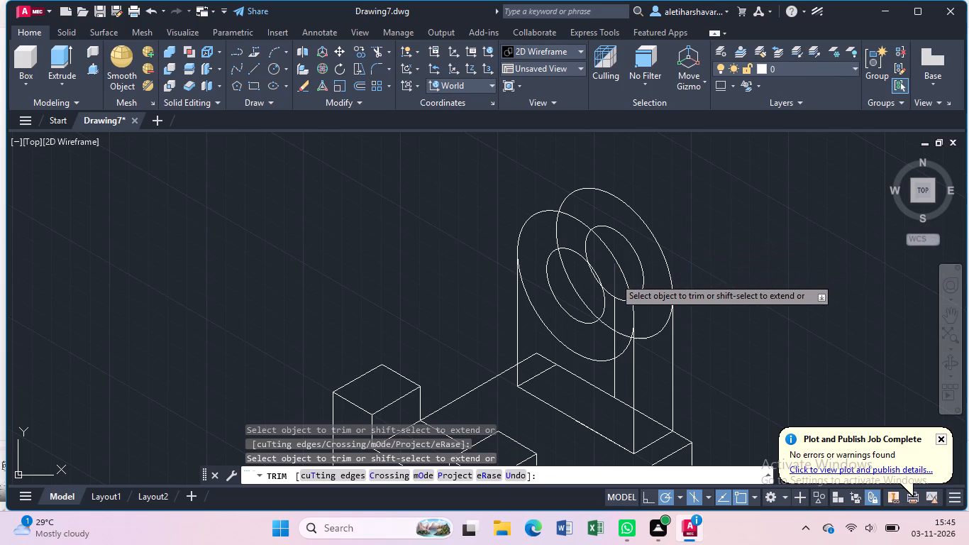
{"action": "left_click", "coordinate": [615, 310]}
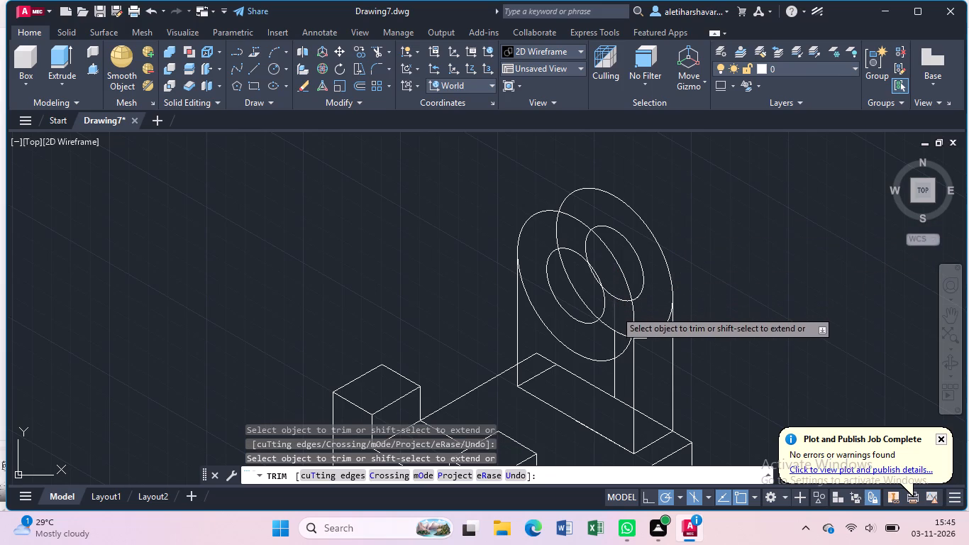
{"action": "left_click", "coordinate": [615, 347]}
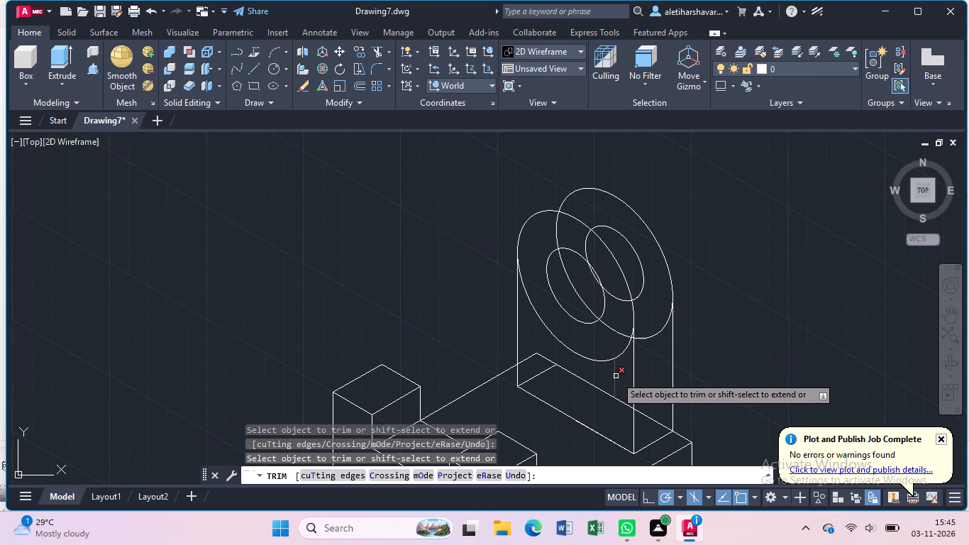
{"action": "double_click", "coordinate": [616, 376]}
{"action": "key", "text": "Escape"}
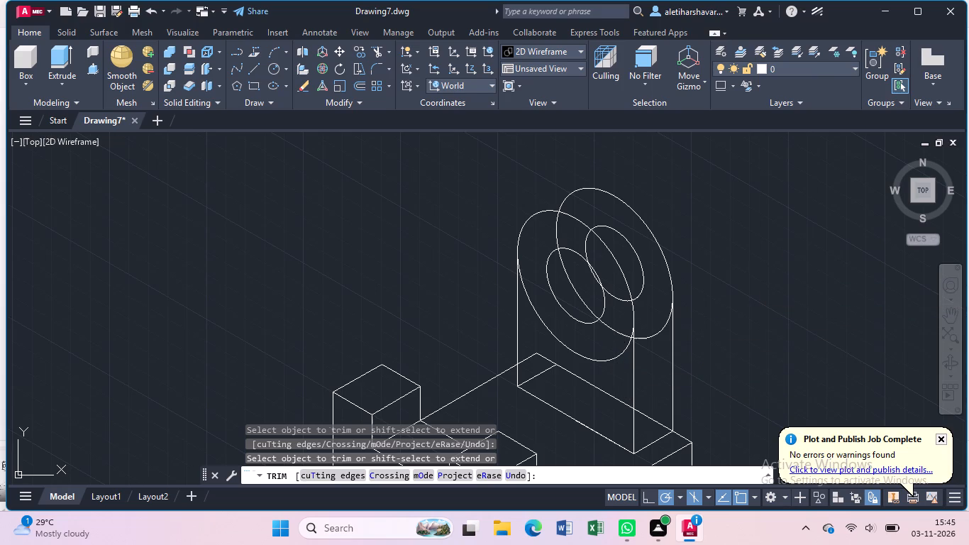
Draw a vertical line about 74 units long from the left end of the rectangle's back edge past the side of the rear outer isocircle.
{"action": "key", "text": "l"}
{"action": "key", "text": "Return"}
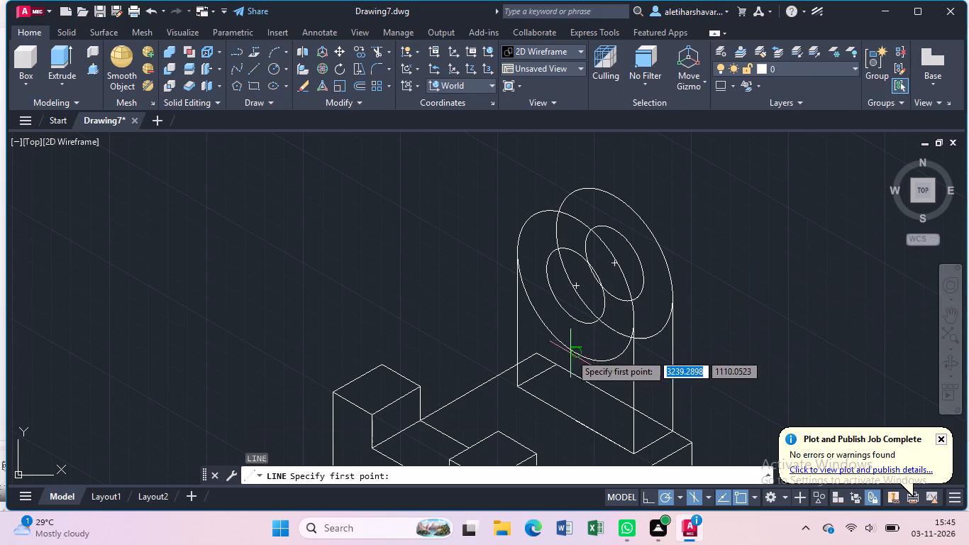
{"action": "left_click", "coordinate": [556, 365]}
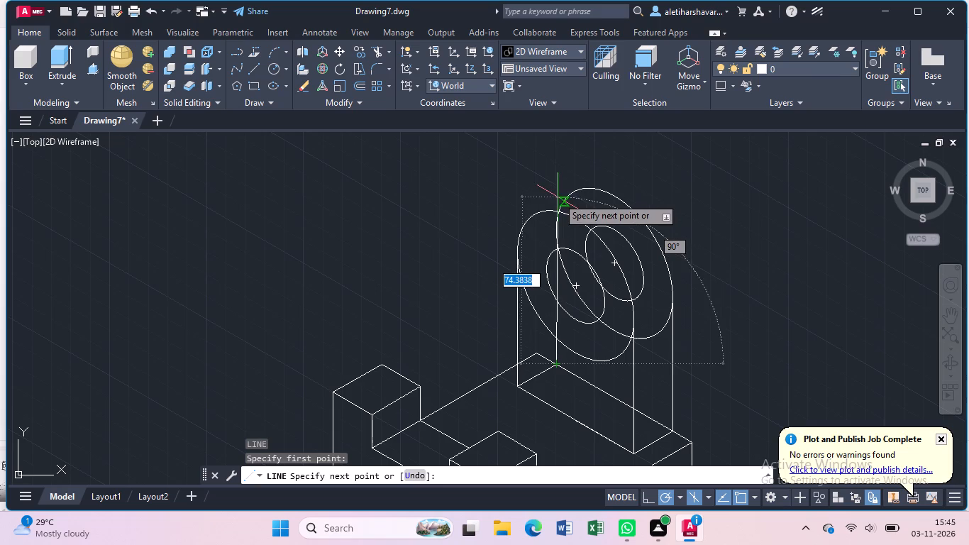
{"action": "left_click", "coordinate": [554, 198]}
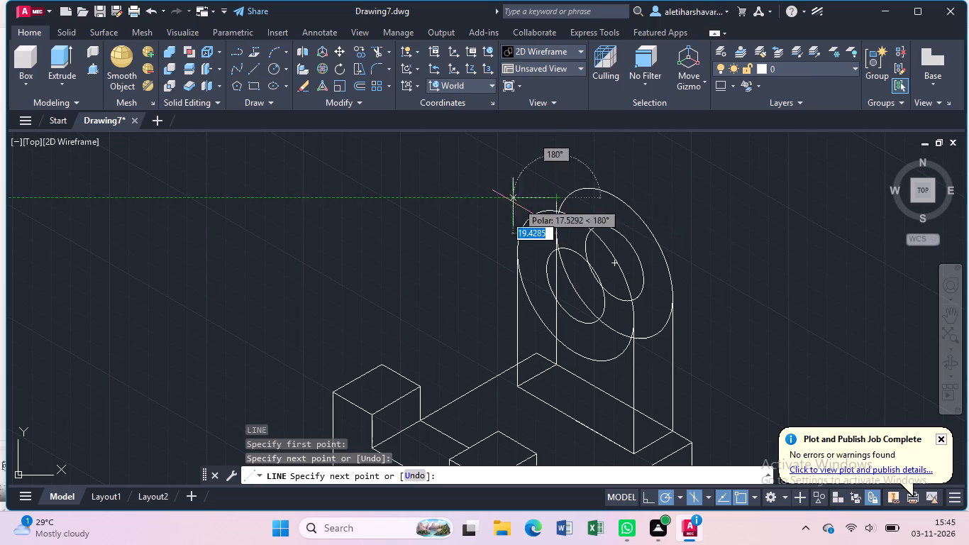
{"action": "key", "text": "Escape"}
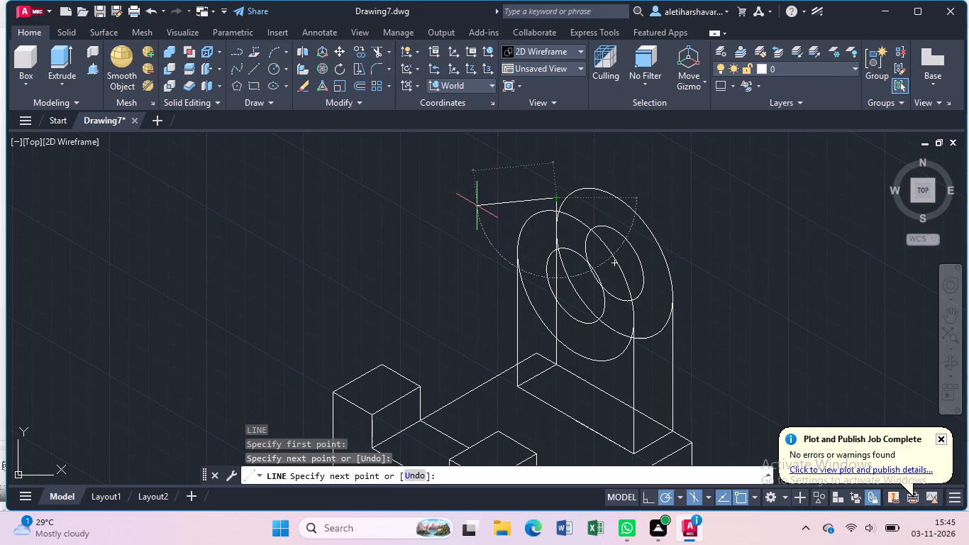
Trim the rear left side line's pieces projecting above its contact with the rear outer isocircle.
{"action": "type", "text": "tr"}
{"action": "key", "text": "Return"}
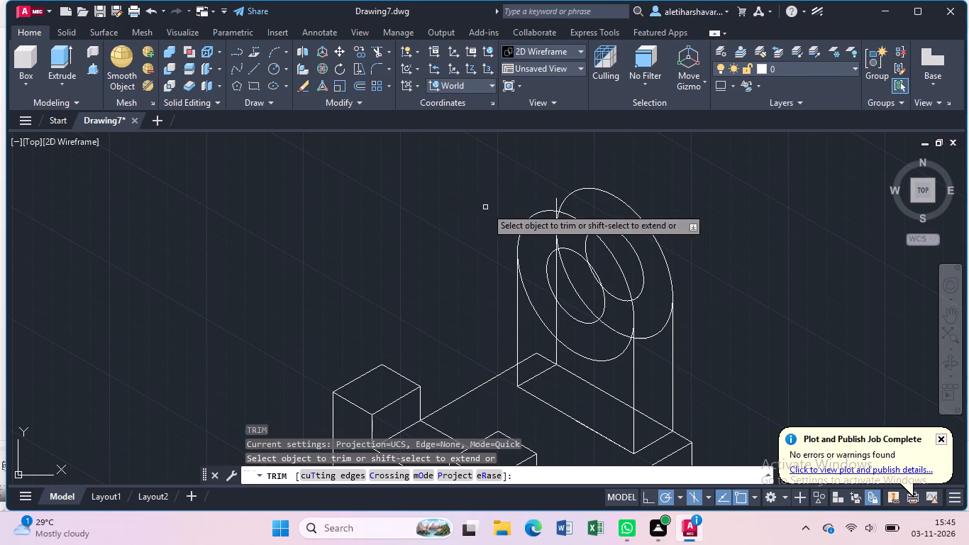
{"action": "left_click", "coordinate": [557, 204]}
{"action": "scroll", "coordinate": [553, 228], "scroll_direction": "up", "scroll_amount": 1}
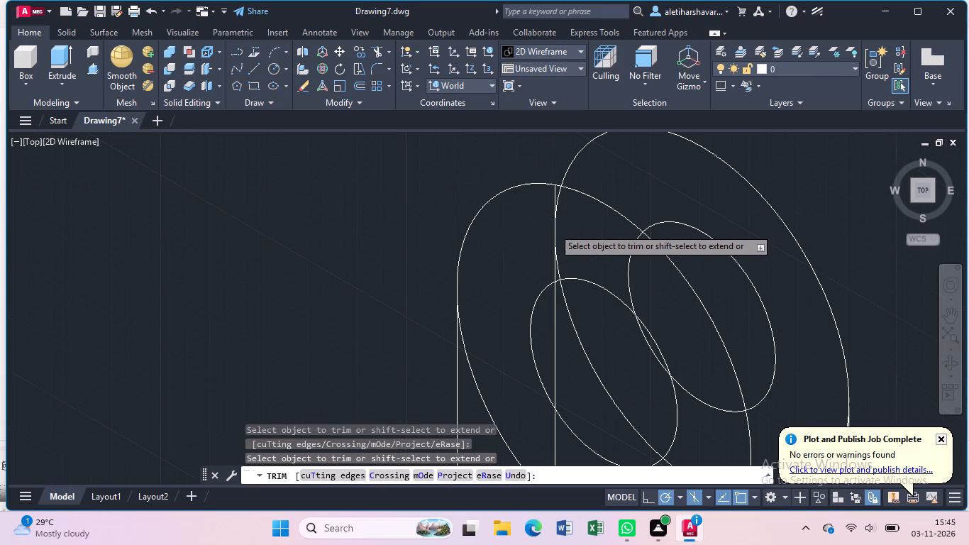
{"action": "scroll", "coordinate": [553, 228], "scroll_direction": "up", "scroll_amount": 1}
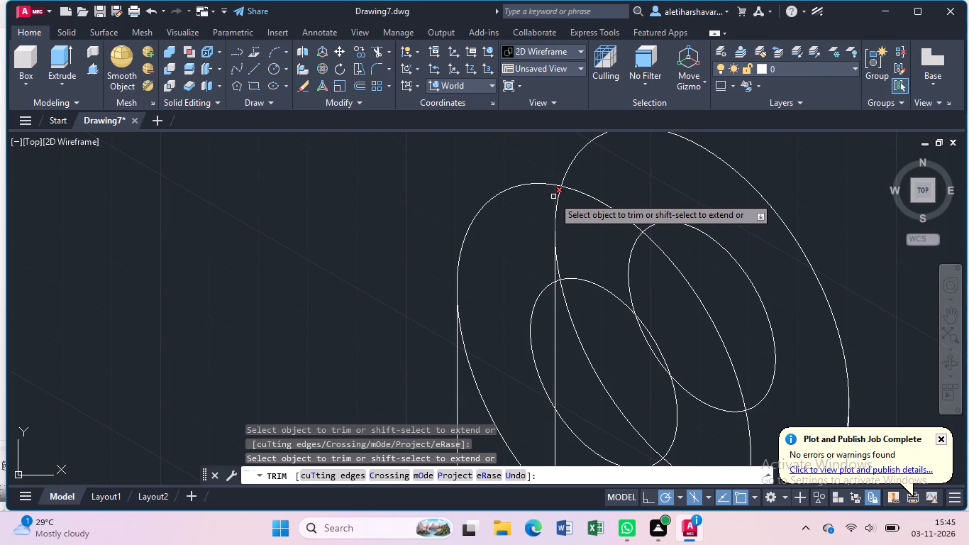
{"action": "left_click", "coordinate": [553, 197]}
{"action": "scroll", "coordinate": [612, 247], "scroll_direction": "down", "scroll_amount": 2}
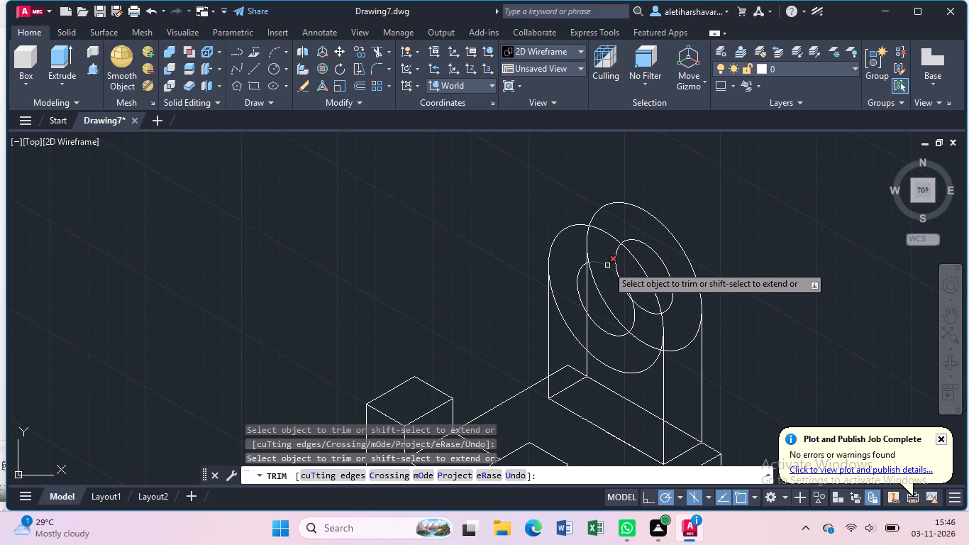
Trim away every piece of the rear 15-radius inner isocircle behind the upright's front face.
{"action": "left_click", "coordinate": [651, 251]}
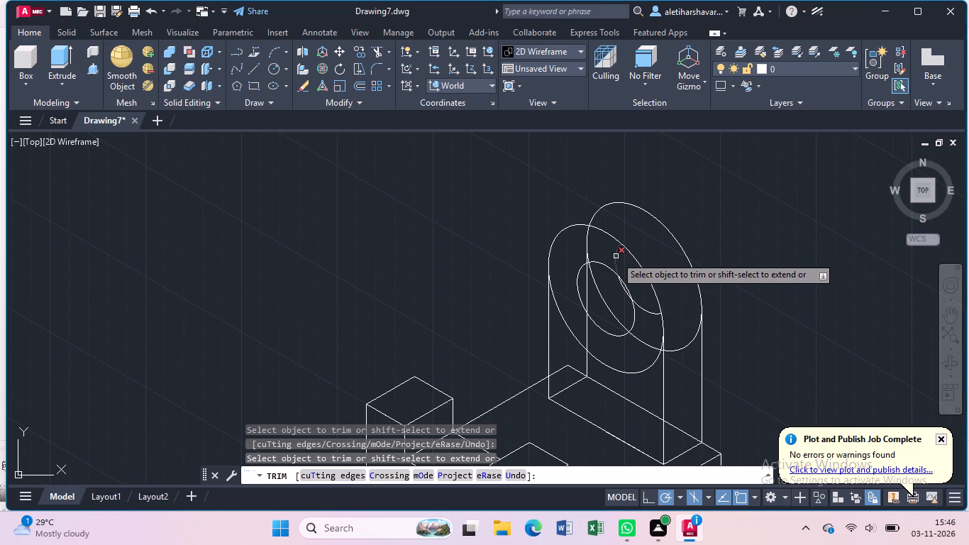
{"action": "left_click", "coordinate": [616, 256]}
{"action": "left_click", "coordinate": [638, 306]}
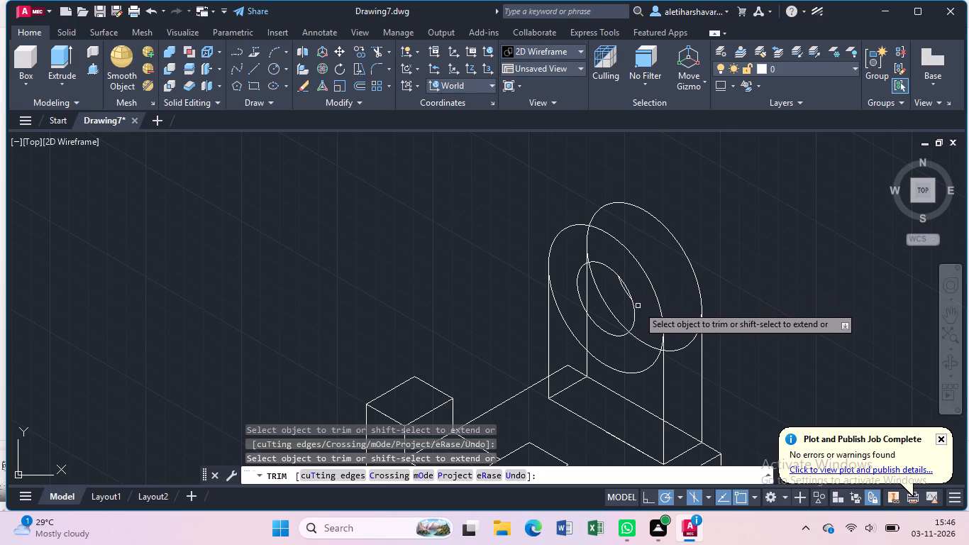
{"action": "left_click", "coordinate": [622, 287]}
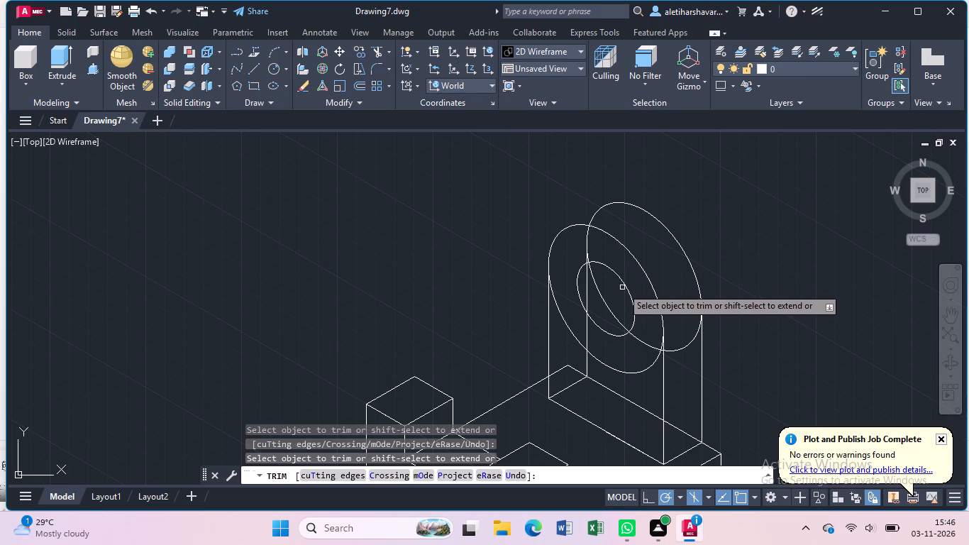
{"action": "key", "text": "Escape"}
Draw a line about 31 units long at 210° from the top of the rear outer isocircle past the front one.
{"action": "key", "text": "l"}
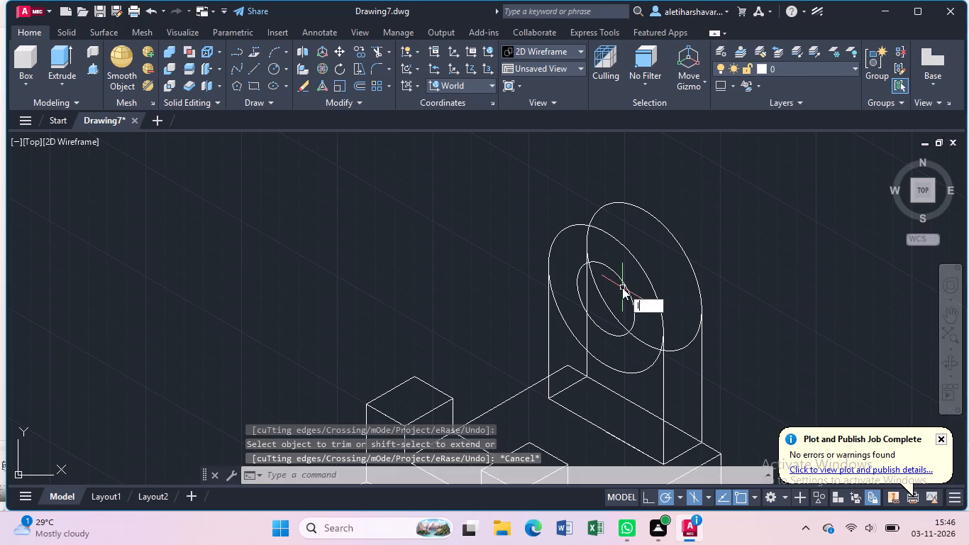
{"action": "key", "text": "Return"}
{"action": "left_click", "coordinate": [599, 201]}
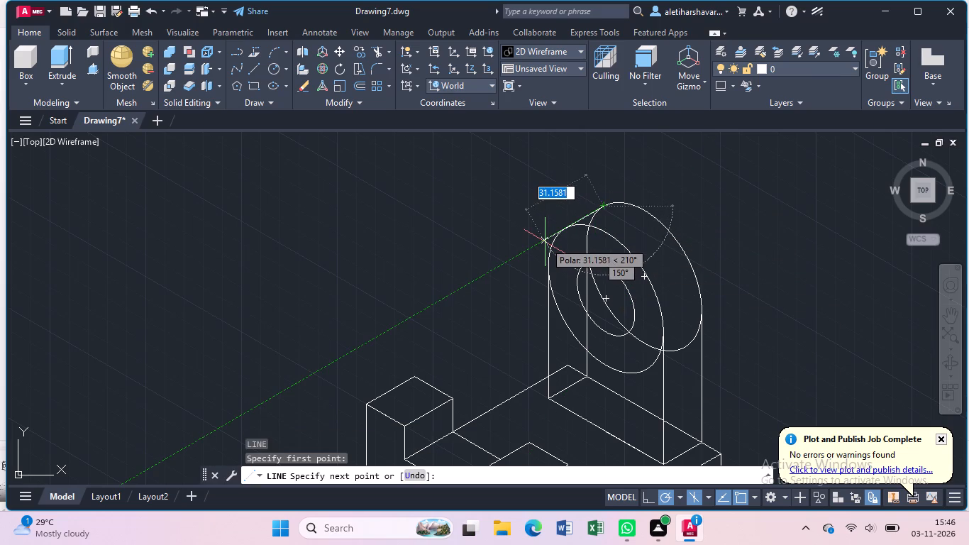
{"action": "left_click", "coordinate": [545, 242]}
{"action": "key", "text": "Escape"}
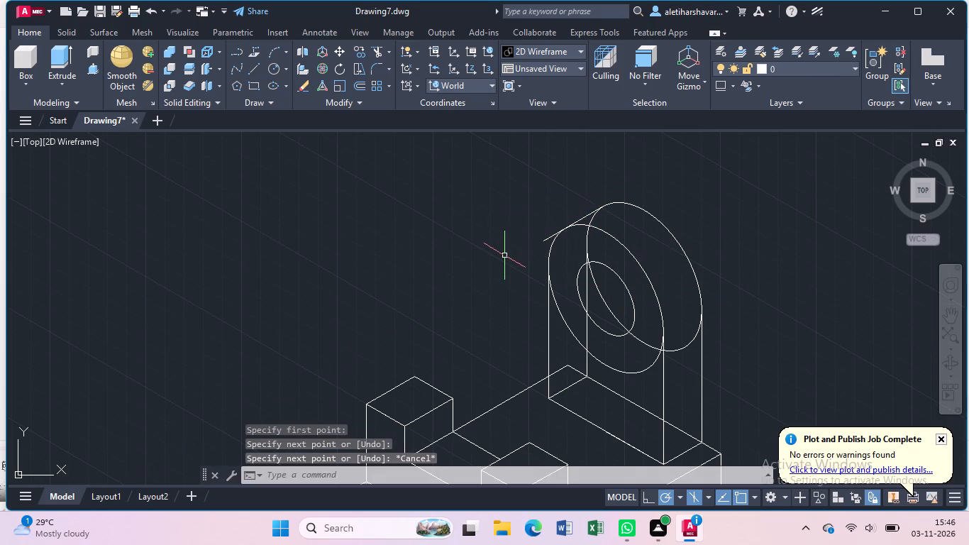
Trim the new tangent line's end that projects beyond the front outer isocircle.
{"action": "type", "text": "tr"}
{"action": "key", "text": "Return"}
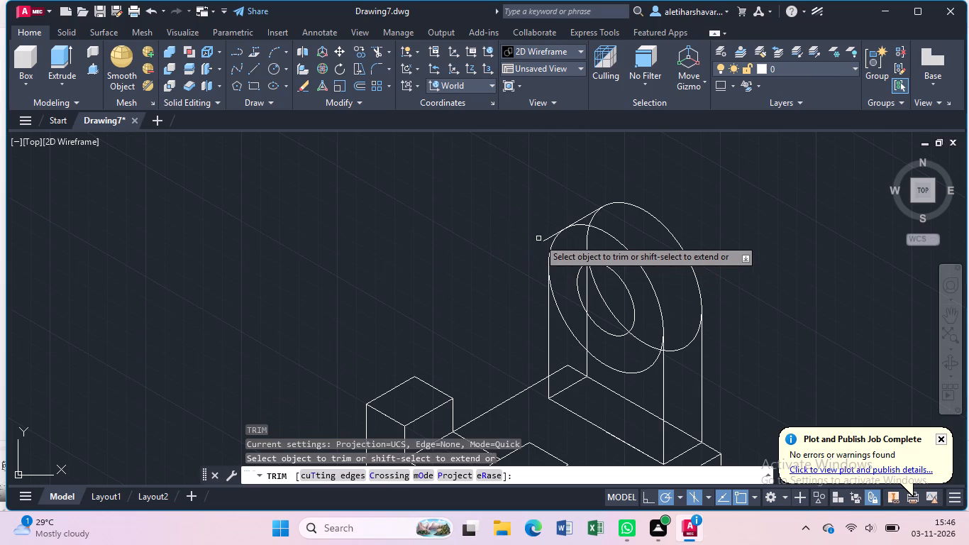
{"action": "left_click", "coordinate": [543, 240]}
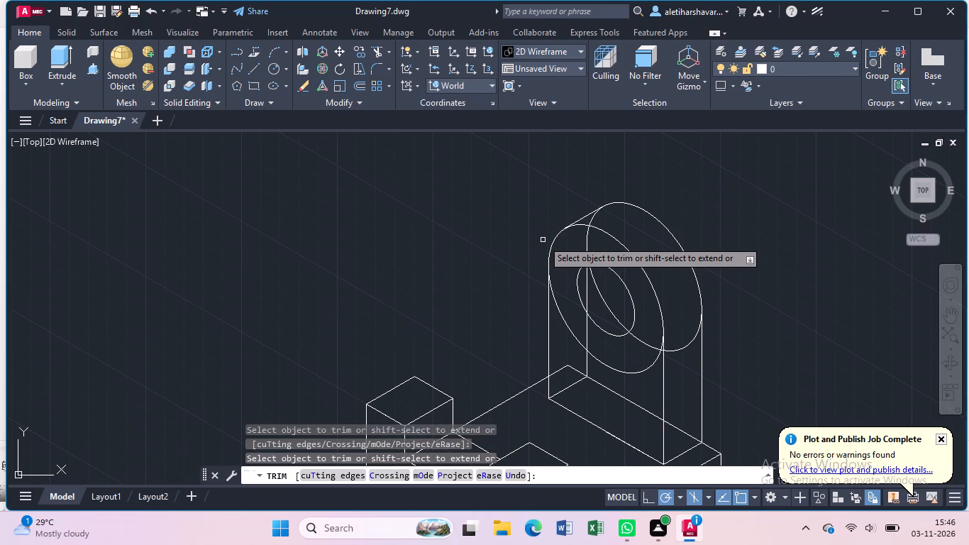
Trim the rear outer isocircle's upper-left hidden arcs and the whole rear left side line behind the front face.
{"action": "left_click", "coordinate": [594, 220]}
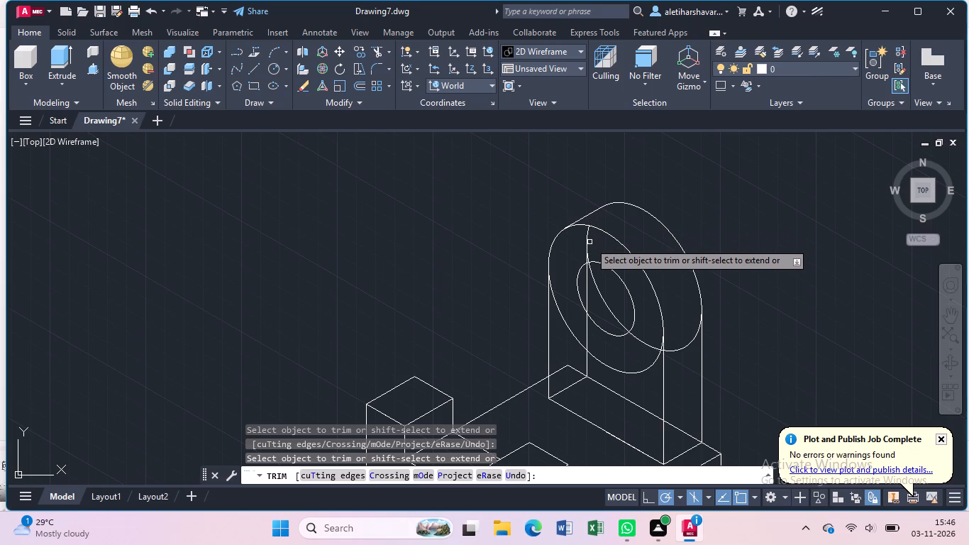
{"action": "left_click", "coordinate": [587, 241]}
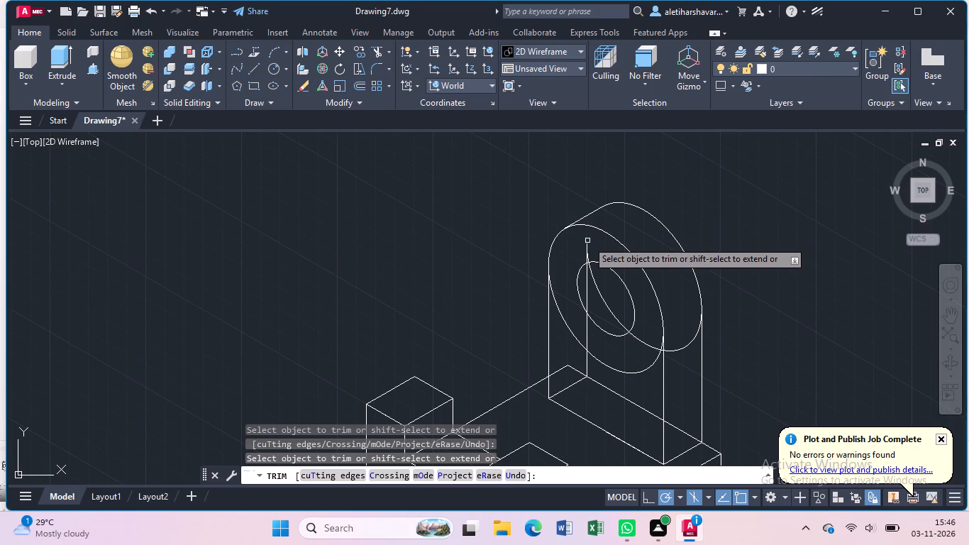
{"action": "left_click", "coordinate": [587, 241]}
{"action": "left_click", "coordinate": [586, 246]}
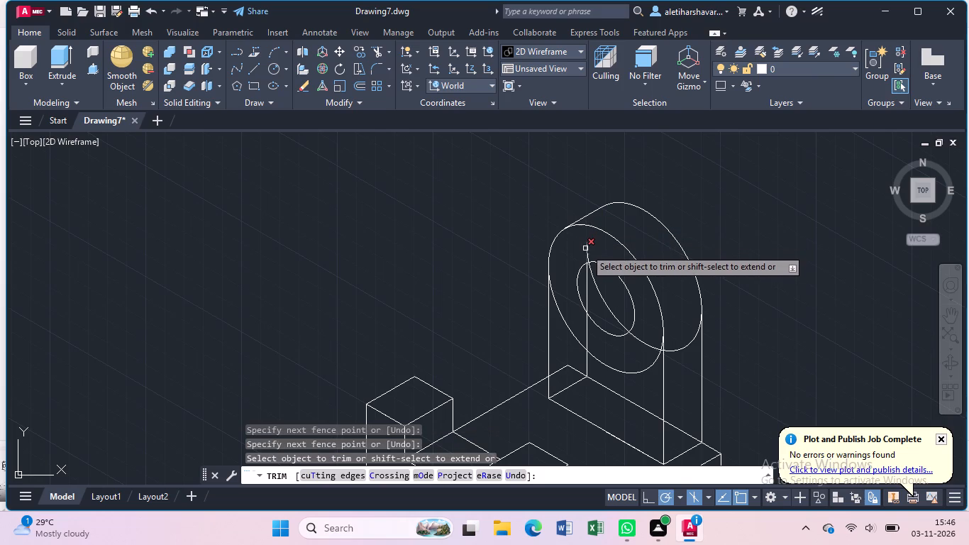
{"action": "left_click", "coordinate": [590, 254]}
{"action": "left_click", "coordinate": [583, 258]}
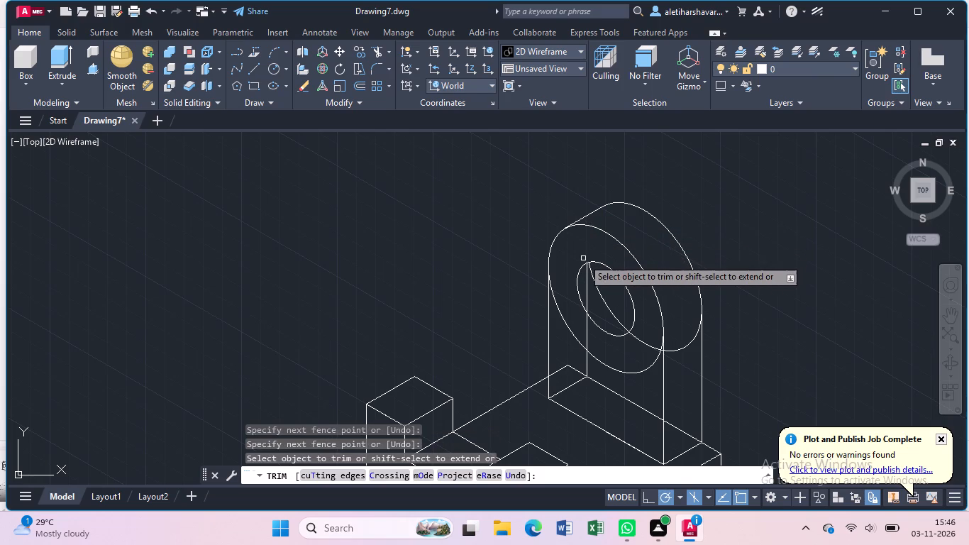
{"action": "left_click", "coordinate": [593, 274]}
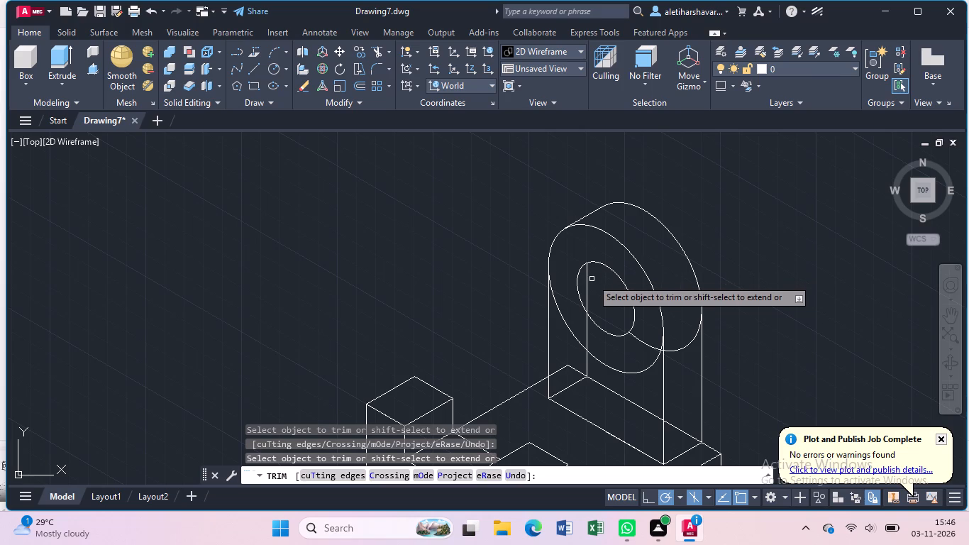
{"action": "left_click", "coordinate": [587, 286]}
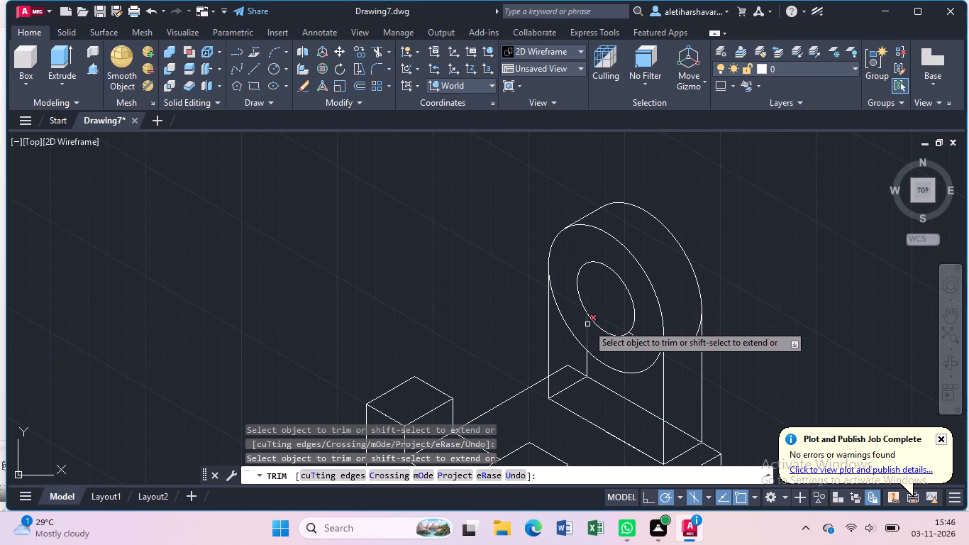
{"action": "left_click", "coordinate": [589, 331]}
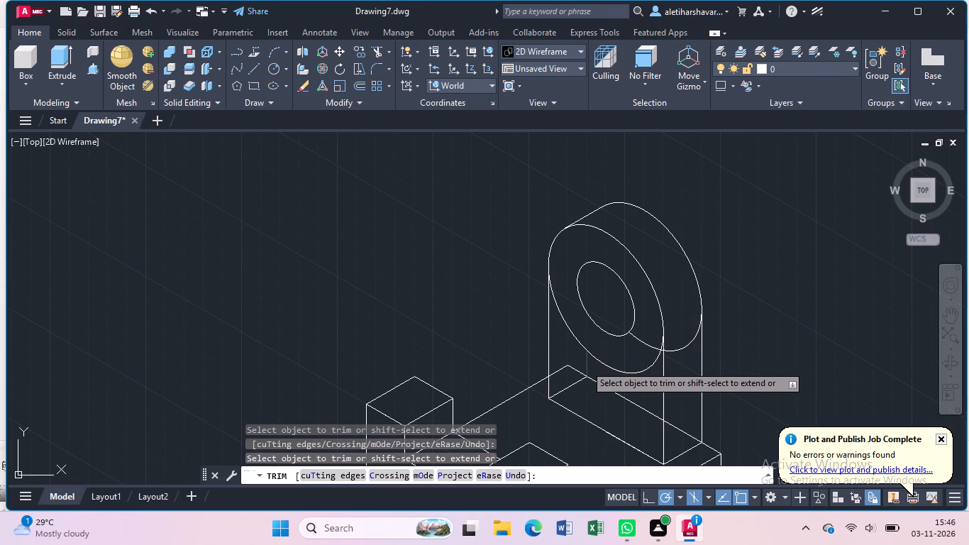
{"action": "left_click", "coordinate": [585, 365]}
Trim the hidden base lines behind the upright: the rectangle's left and back edges and the base's back corner edges.
{"action": "left_click", "coordinate": [570, 385]}
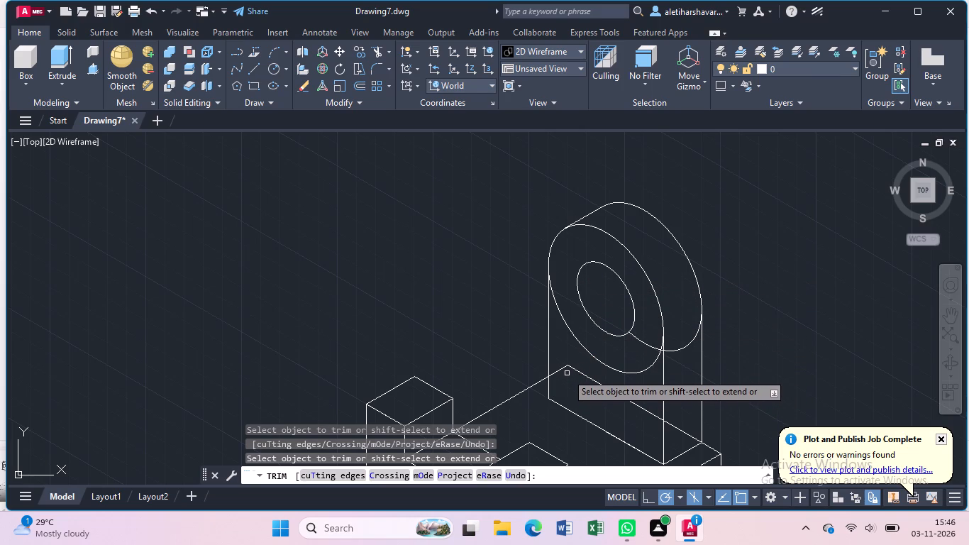
{"action": "left_click", "coordinate": [565, 370]}
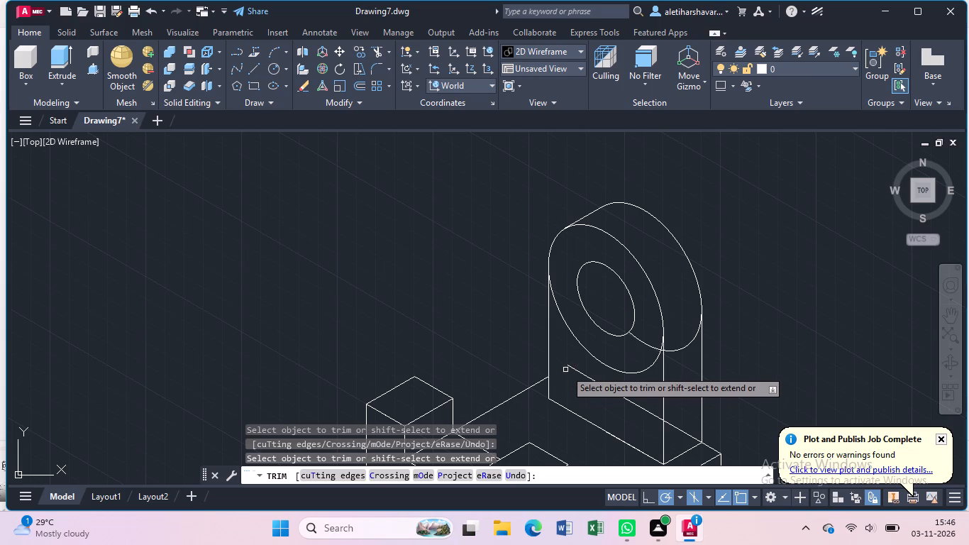
{"action": "left_click", "coordinate": [579, 370]}
{"action": "double_click", "coordinate": [589, 382]}
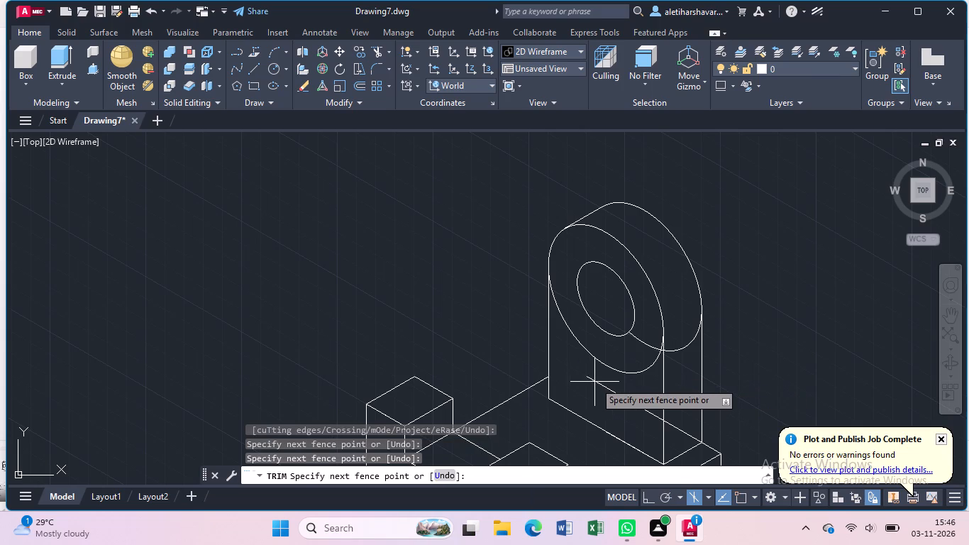
{"action": "left_click", "coordinate": [607, 385]}
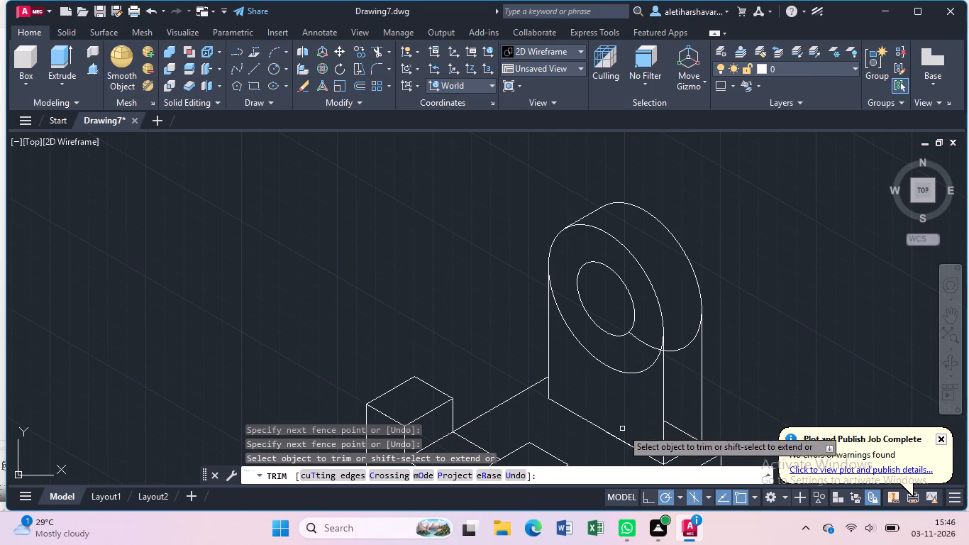
{"action": "scroll", "coordinate": [629, 424], "scroll_direction": "down", "scroll_amount": 2}
{"action": "middle_click_drag", "start_coordinate": [630, 423], "coordinate": [580, 307]}
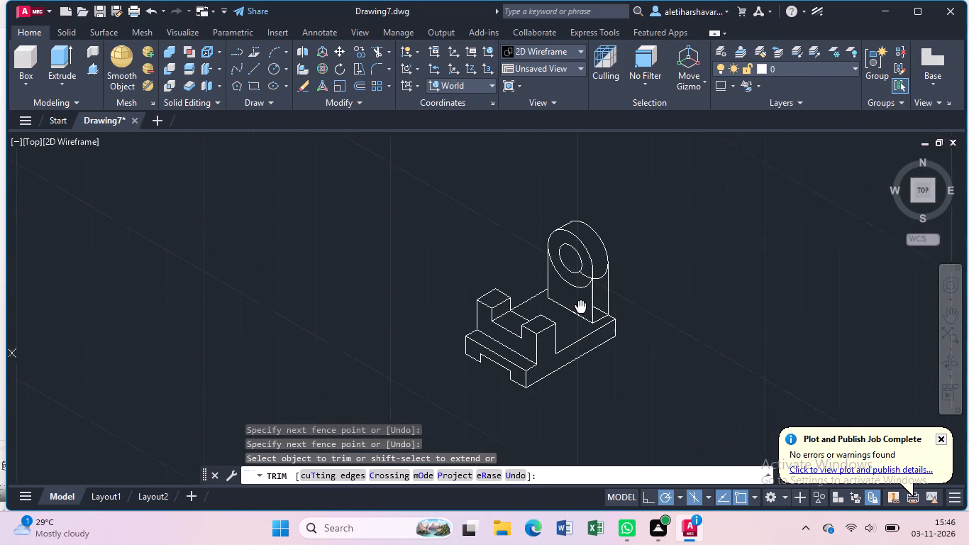
{"action": "middle_click_drag", "start_coordinate": [580, 307], "coordinate": [577, 297]}
{"action": "scroll", "coordinate": [597, 290], "scroll_direction": "up", "scroll_amount": 3}
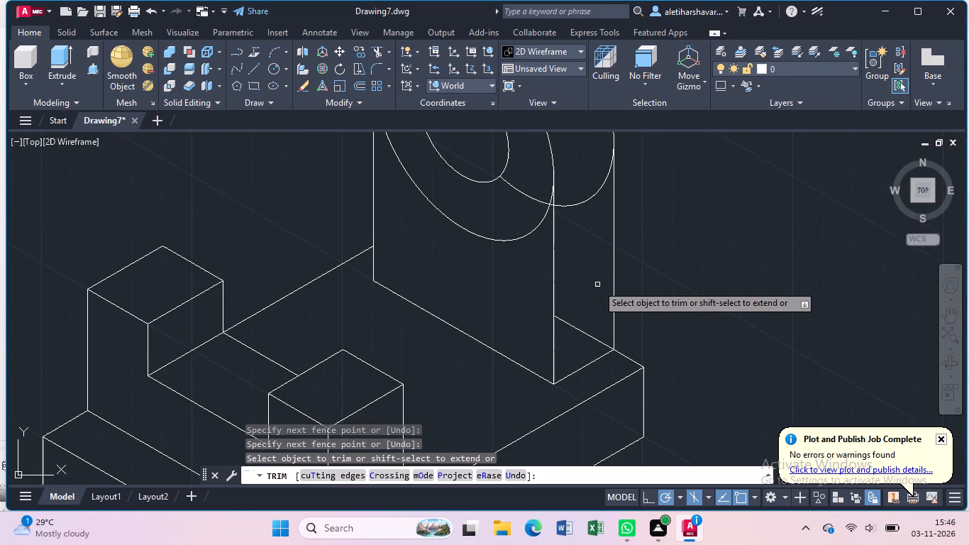
{"action": "left_click", "coordinate": [587, 336]}
Trim the remaining lower arcs of the rear outer isocircle below its contact with the rear right side line.
{"action": "scroll", "coordinate": [587, 334], "scroll_direction": "down", "scroll_amount": 2}
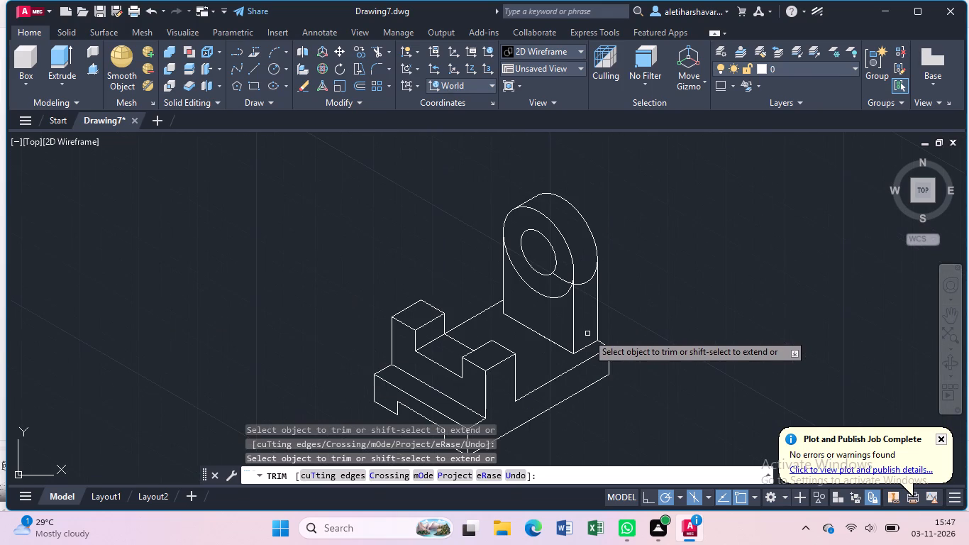
{"action": "left_click", "coordinate": [586, 280]}
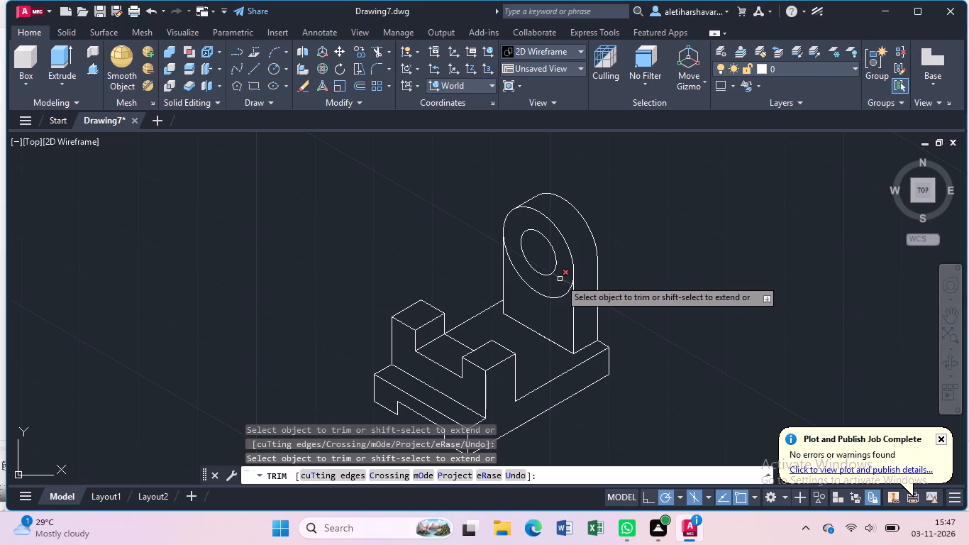
{"action": "left_click", "coordinate": [560, 279]}
{"action": "key", "text": "Escape"}
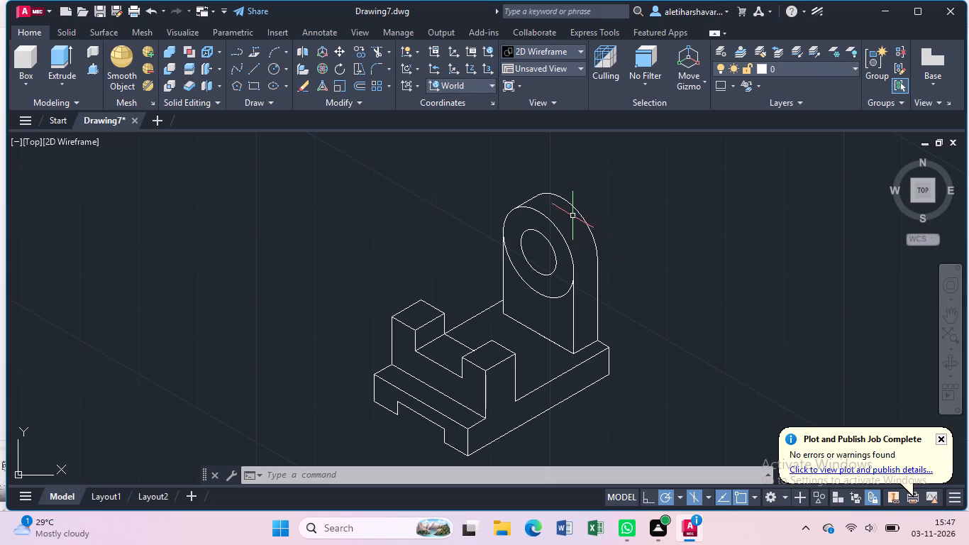
{"action": "key", "text": "Escape"}
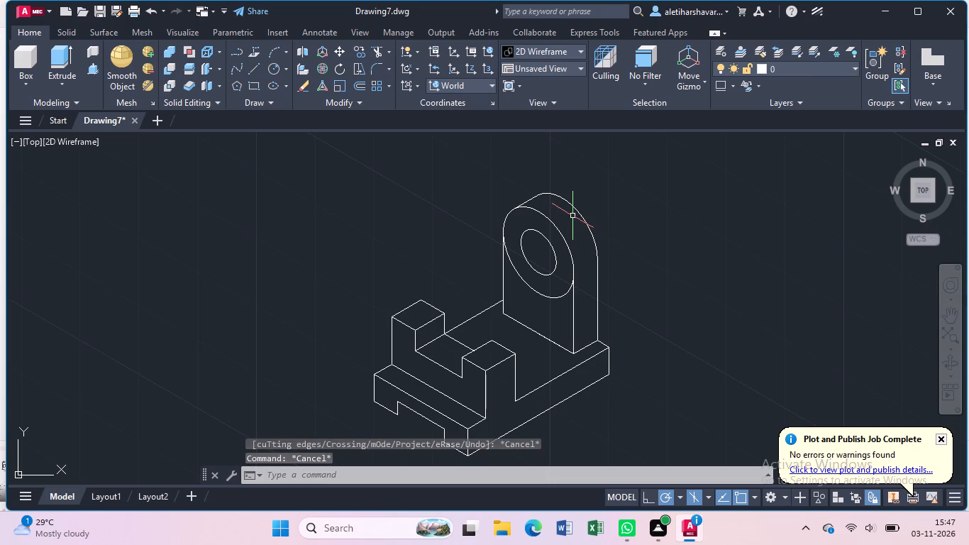
Set the current linetype to AM_ISO08W050x2 in the drawing properties, with no object selected.
{"action": "key", "text": "ctrl+1"}
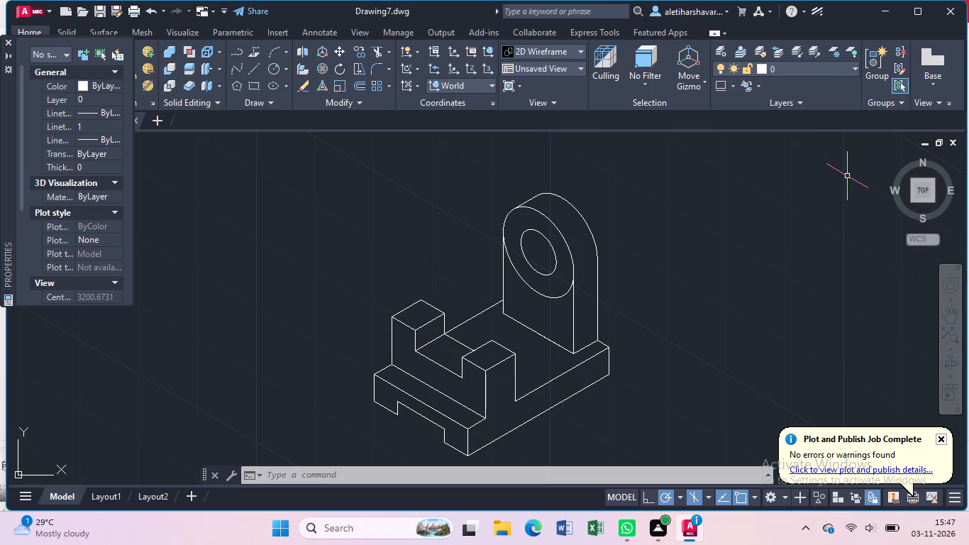
{"action": "left_click", "coordinate": [860, 131]}
{"action": "left_click", "coordinate": [112, 111]}
{"action": "left_click", "coordinate": [115, 111]}
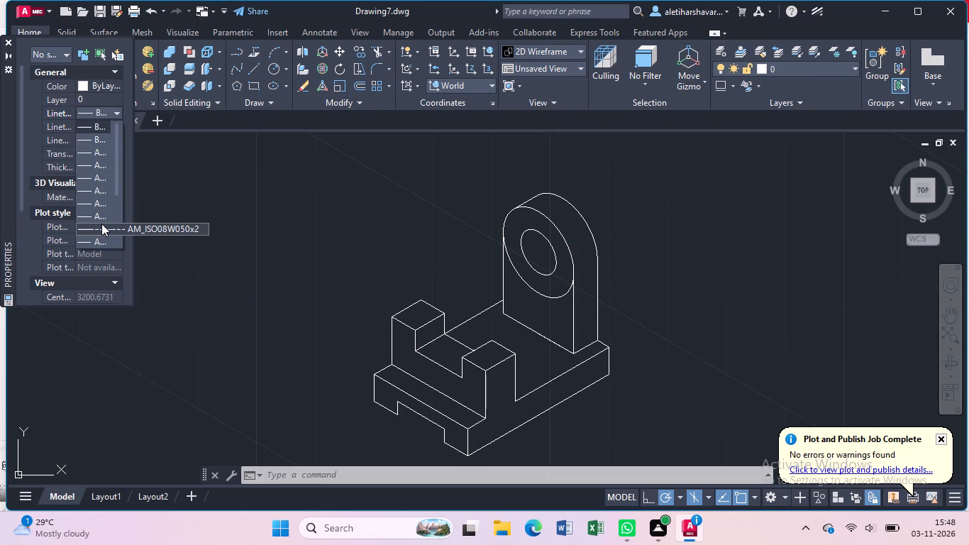
{"action": "left_click", "coordinate": [103, 224]}
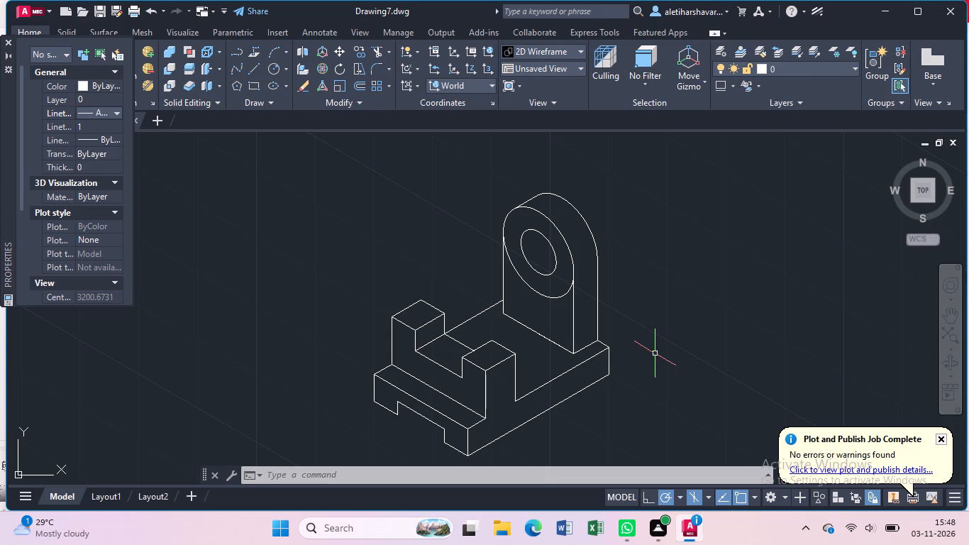
Draw a vertical centre line about 82 units long through the centre of the front isocircles.
{"action": "key", "text": "l"}
{"action": "key", "text": "Return"}
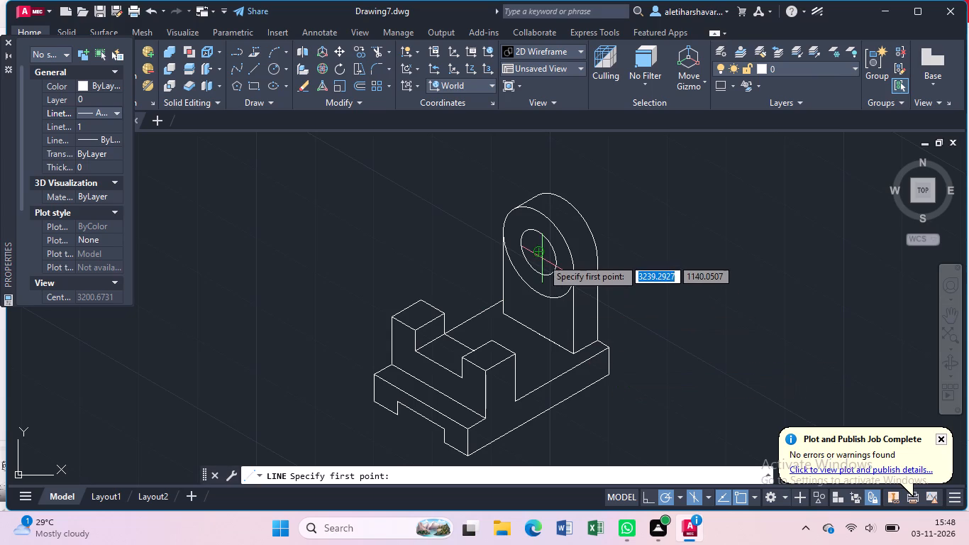
{"action": "left_click", "coordinate": [539, 204]}
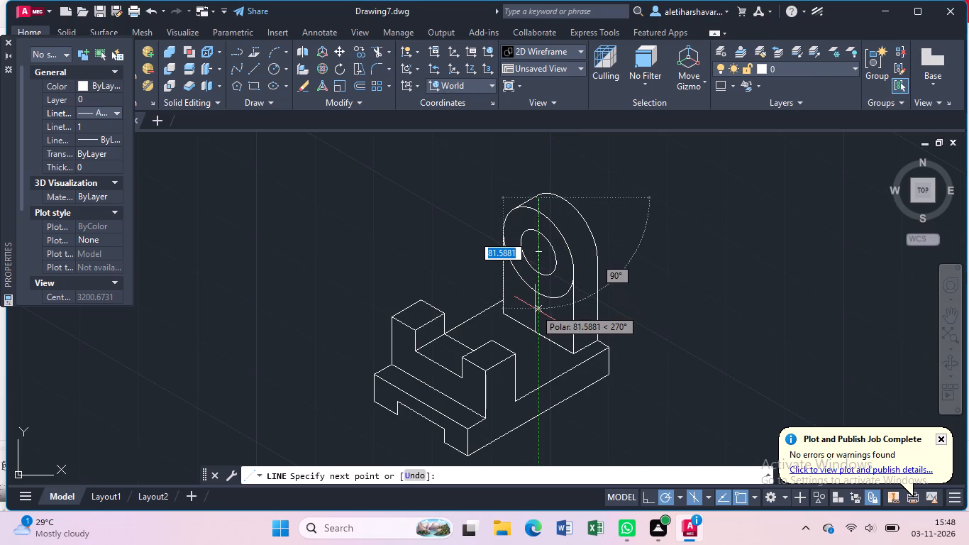
{"action": "left_click", "coordinate": [535, 309]}
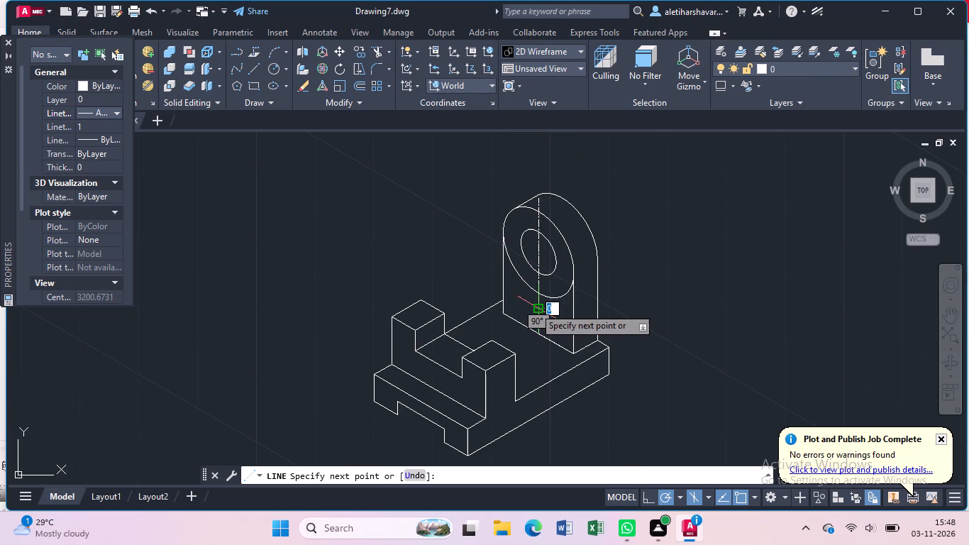
{"action": "key", "text": "Escape"}
{"action": "key", "text": "Escape"}
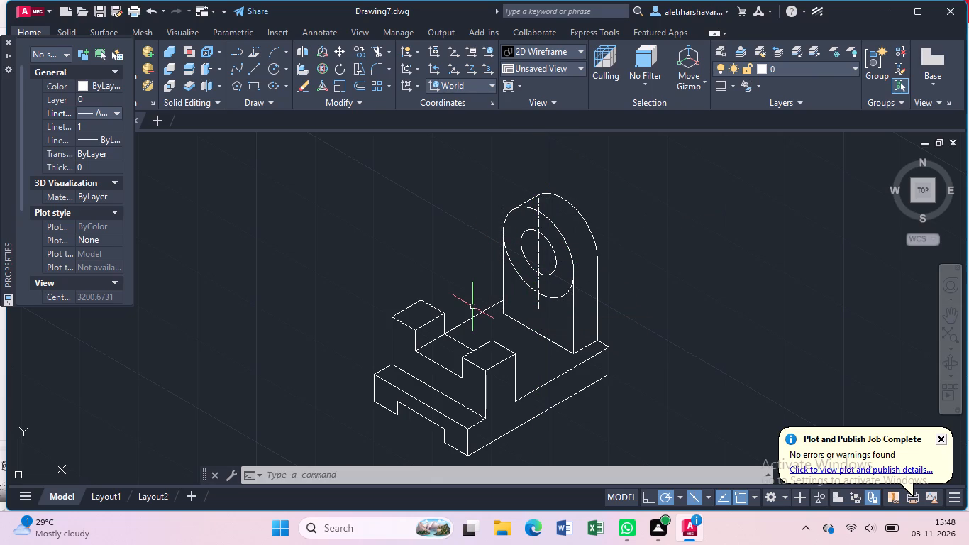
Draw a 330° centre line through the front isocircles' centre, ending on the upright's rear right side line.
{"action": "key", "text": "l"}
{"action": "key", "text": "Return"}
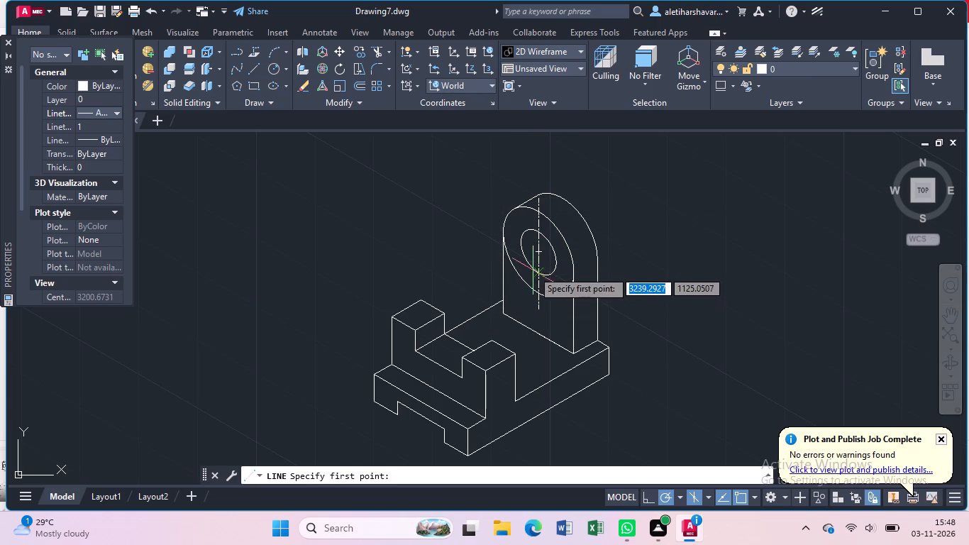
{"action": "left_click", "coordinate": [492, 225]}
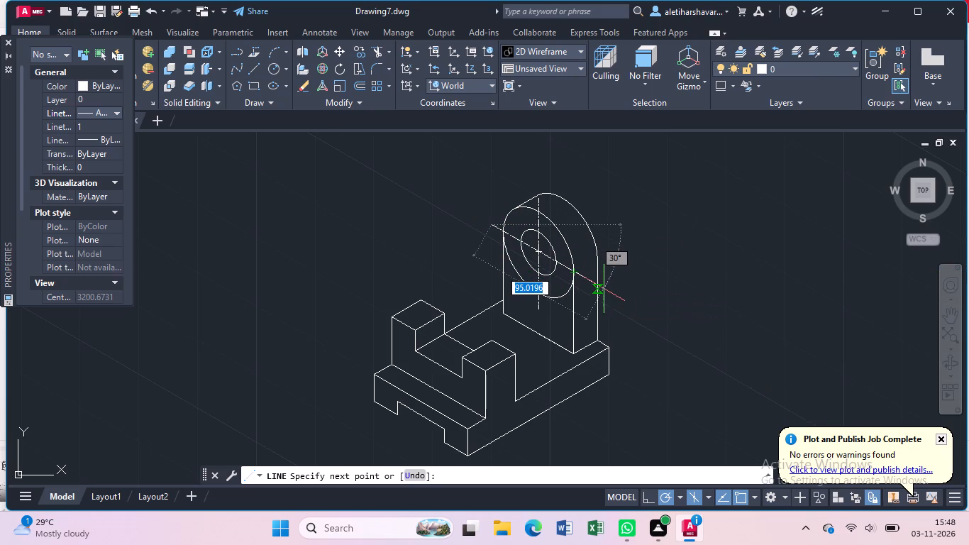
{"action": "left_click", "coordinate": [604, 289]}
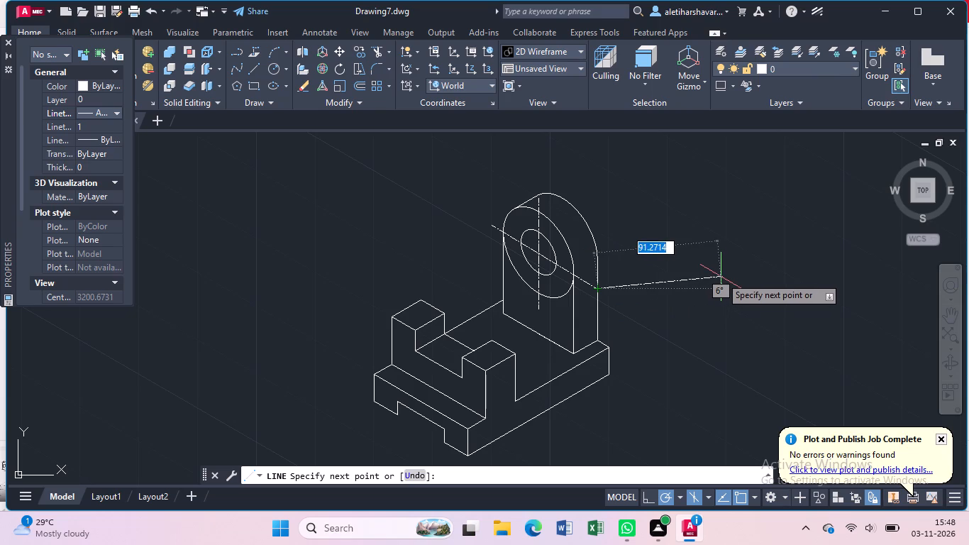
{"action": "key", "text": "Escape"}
Trim the inclined centre line's right end and the vertical centre line's top end back to the front outer isocircle.
{"action": "type", "text": "tr"}
{"action": "key", "text": "Return"}
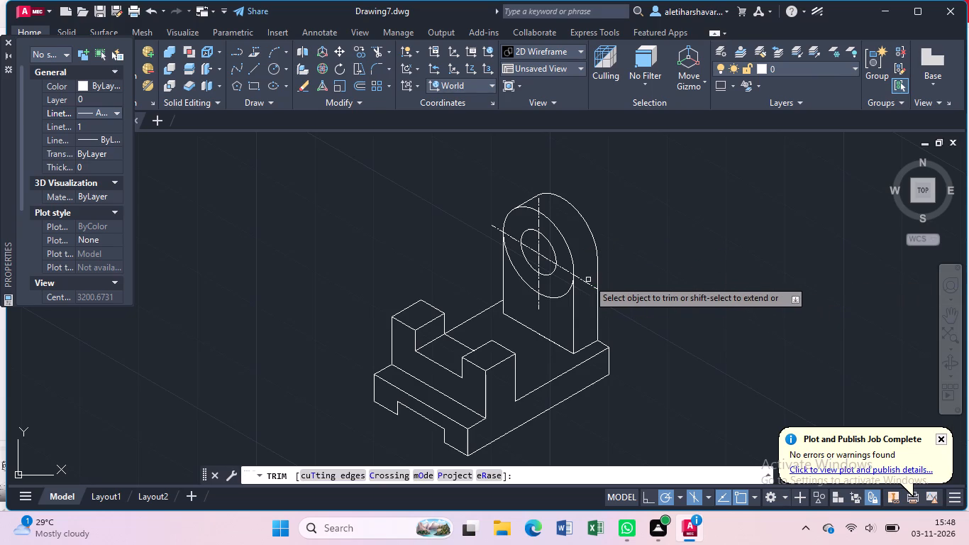
{"action": "left_click", "coordinate": [587, 281]}
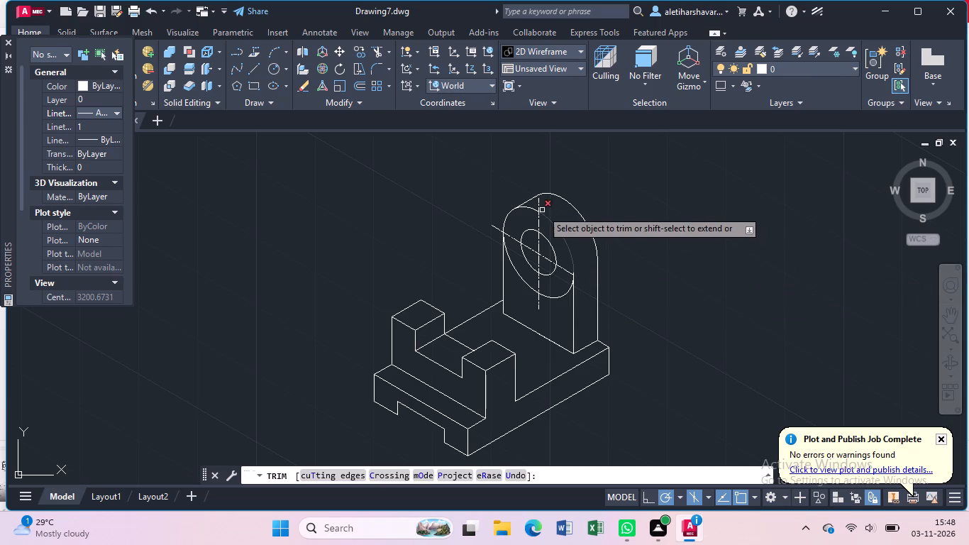
{"action": "left_click", "coordinate": [538, 207]}
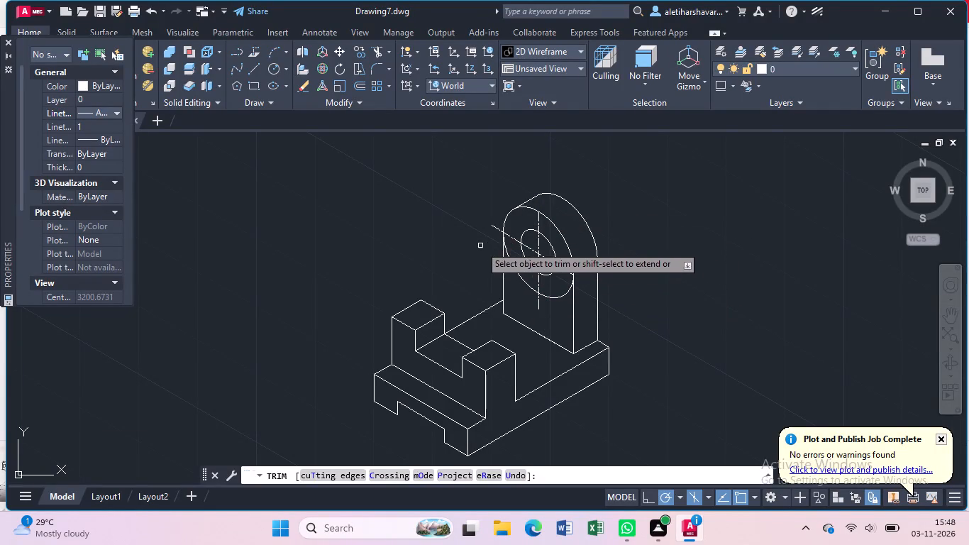
{"action": "key", "text": "Escape"}
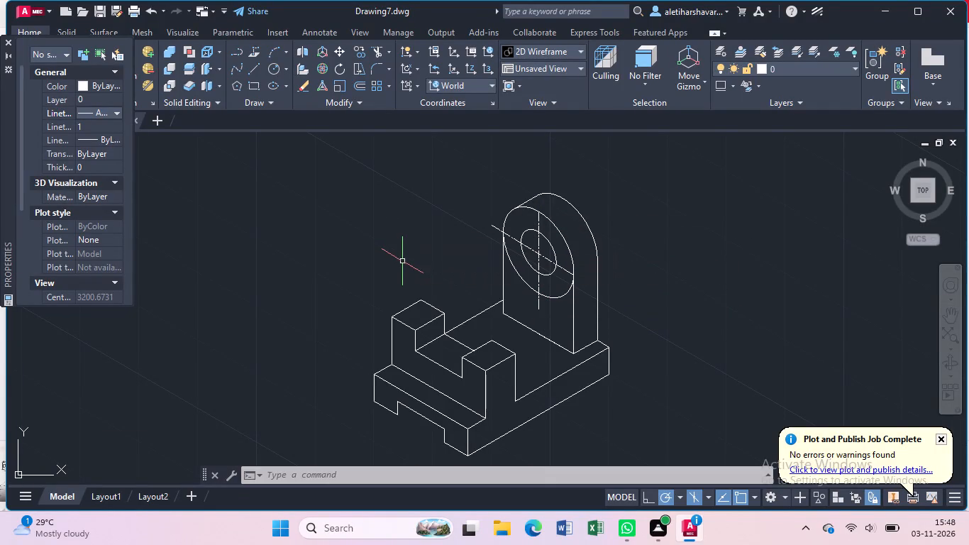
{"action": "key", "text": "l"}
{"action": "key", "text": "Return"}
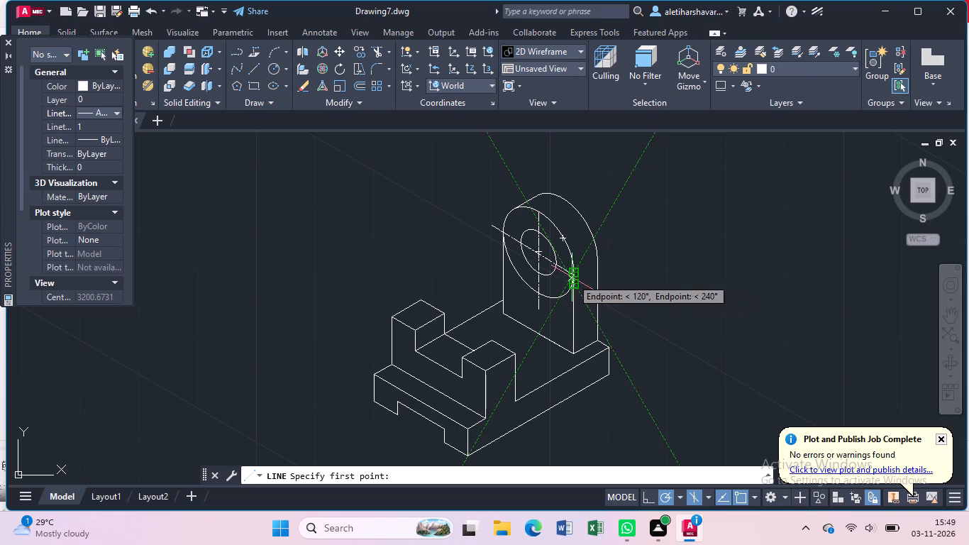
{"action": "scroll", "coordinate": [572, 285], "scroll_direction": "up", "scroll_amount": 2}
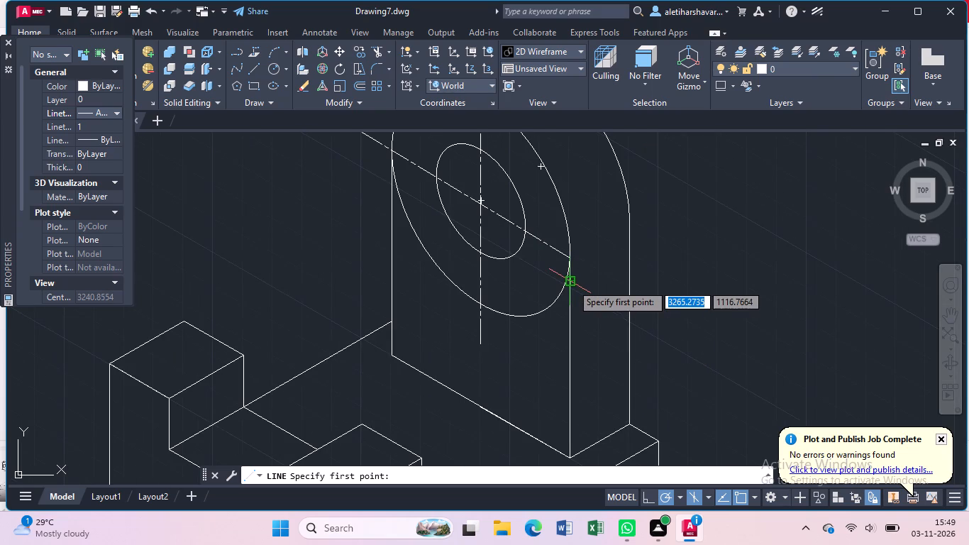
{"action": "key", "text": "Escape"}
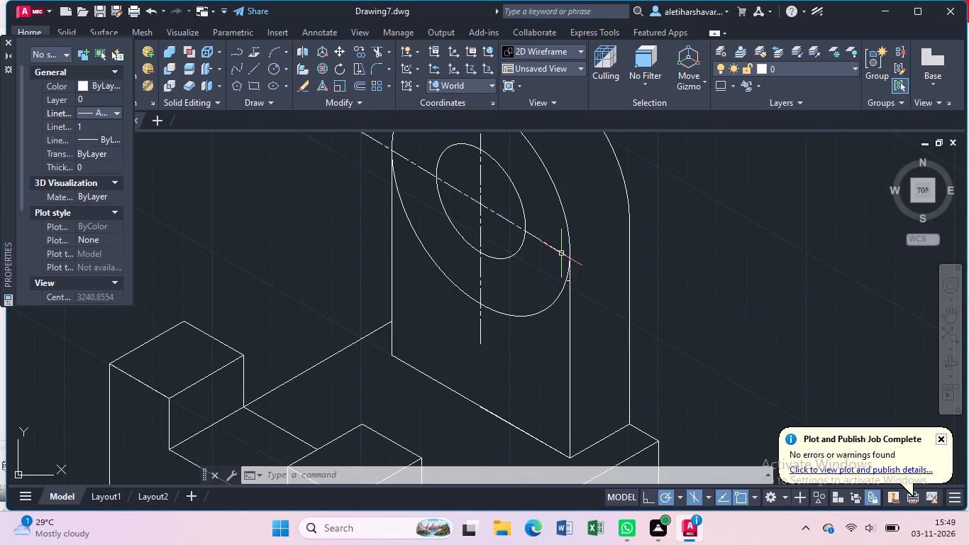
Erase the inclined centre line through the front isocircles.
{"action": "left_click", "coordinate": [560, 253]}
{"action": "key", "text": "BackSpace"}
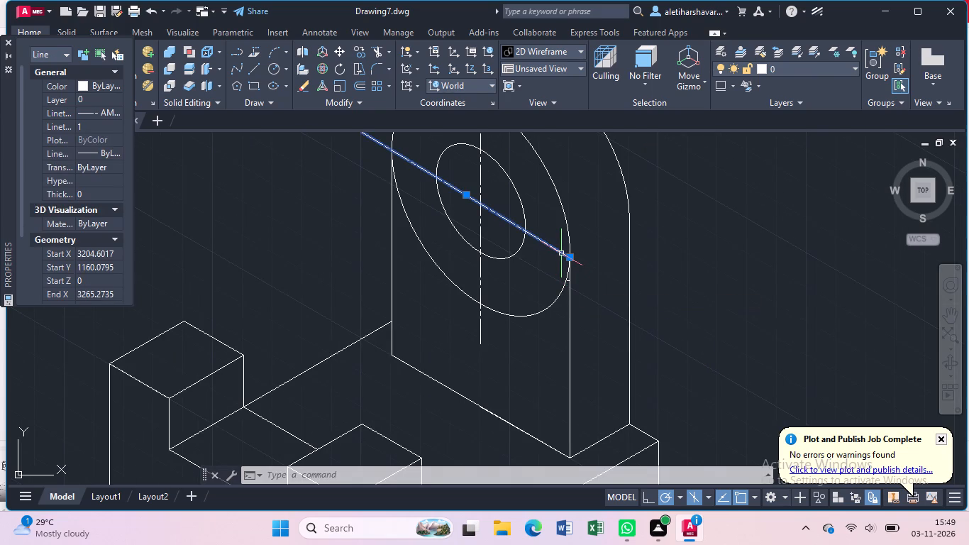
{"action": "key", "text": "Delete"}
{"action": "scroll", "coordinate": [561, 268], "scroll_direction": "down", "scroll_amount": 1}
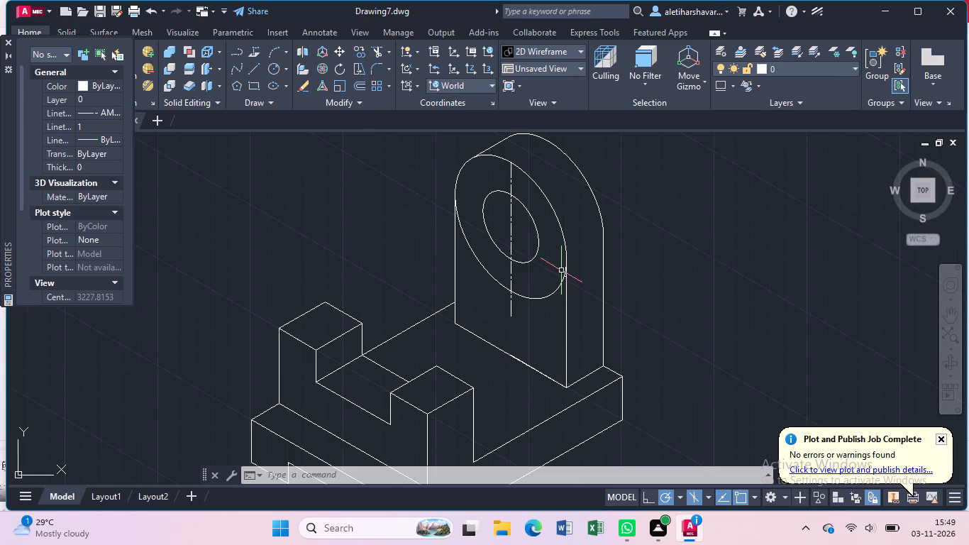
Draw a centre line about 120 units long at 330° through the centre of the front isocircles.
{"action": "key", "text": "l"}
{"action": "key", "text": "Return"}
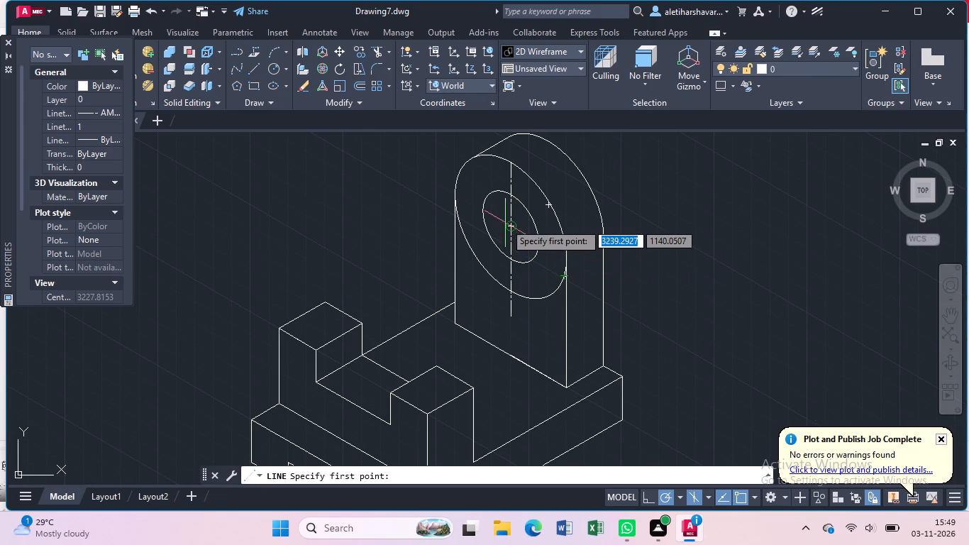
{"action": "left_click", "coordinate": [433, 178]}
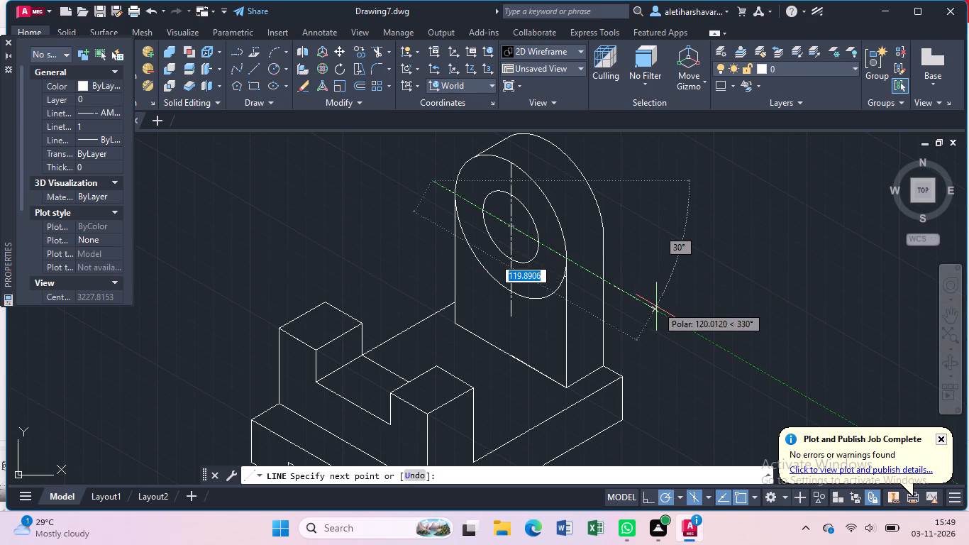
{"action": "left_click", "coordinate": [656, 307]}
{"action": "key", "text": "Escape"}
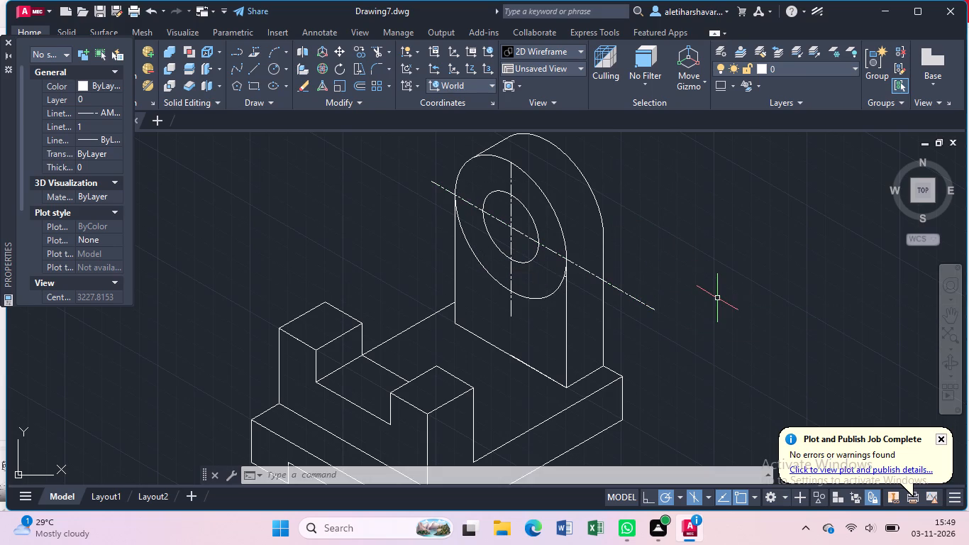
Trim the inclined centre line's right end back to the upright's front right side line.
{"action": "type", "text": "tr"}
{"action": "key", "text": "Return"}
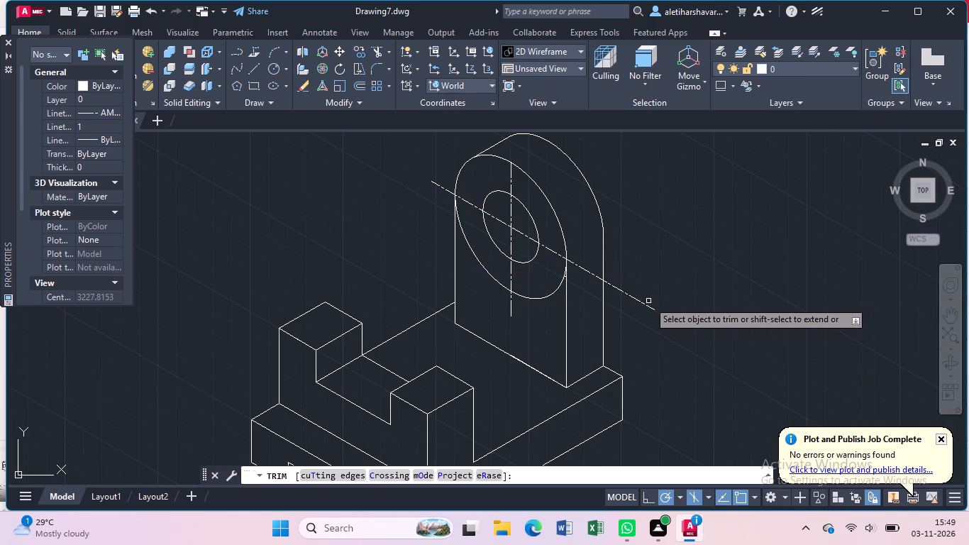
{"action": "left_click", "coordinate": [646, 303]}
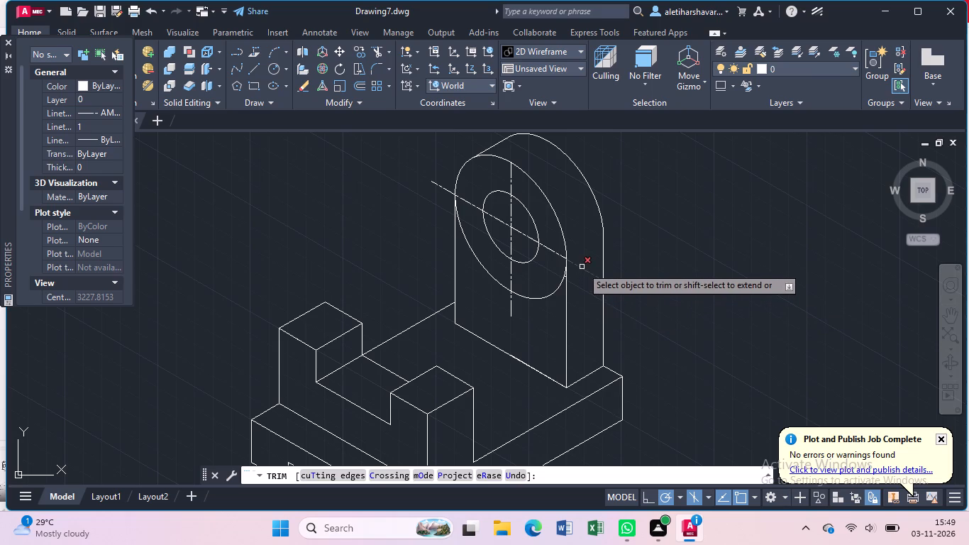
{"action": "left_click", "coordinate": [582, 267]}
Trim away the tiny leftover segment between the front outer isocircle's lower right arc and the upright's front right side line.
{"action": "scroll", "coordinate": [550, 296], "scroll_direction": "up", "scroll_amount": 5}
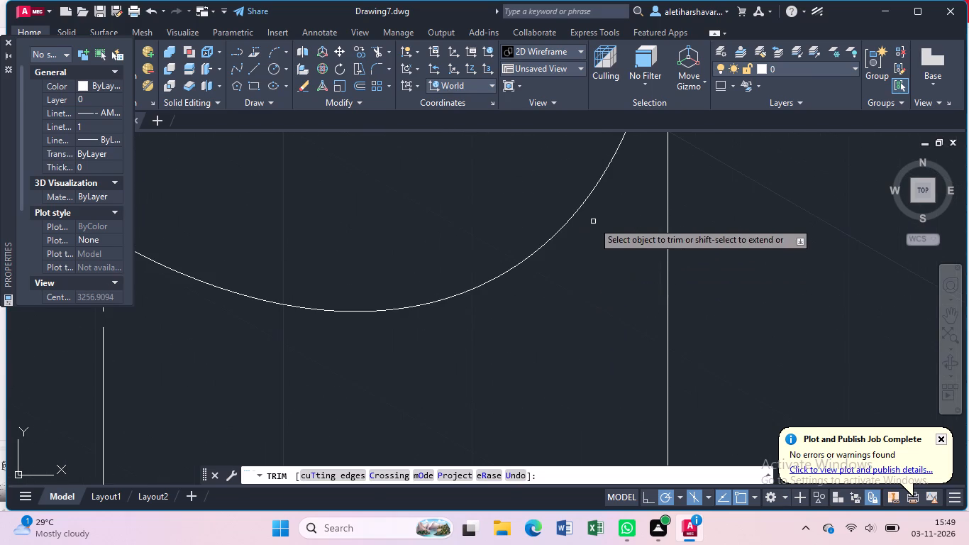
{"action": "middle_click_drag", "start_coordinate": [602, 216], "coordinate": [595, 341]}
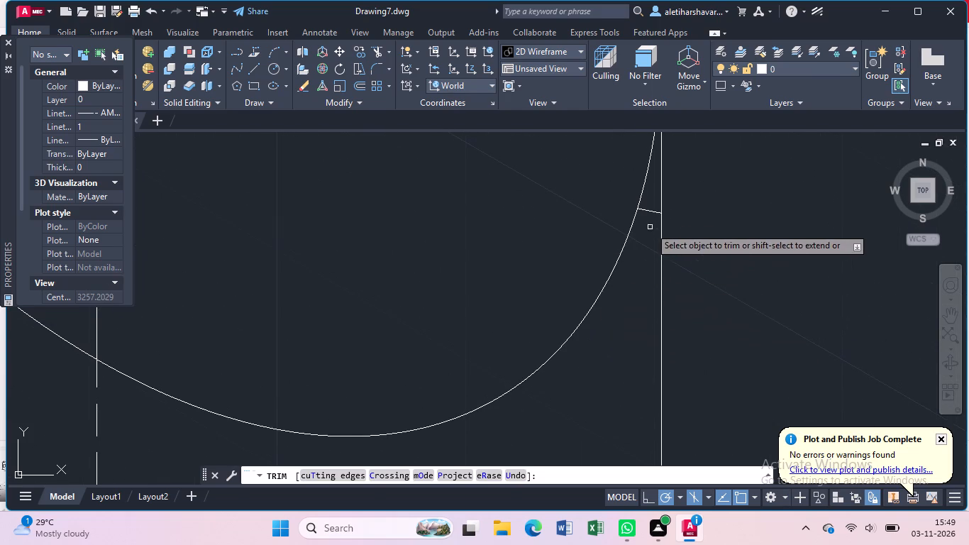
{"action": "left_click", "coordinate": [648, 211]}
{"action": "scroll", "coordinate": [646, 257], "scroll_direction": "down", "scroll_amount": 3}
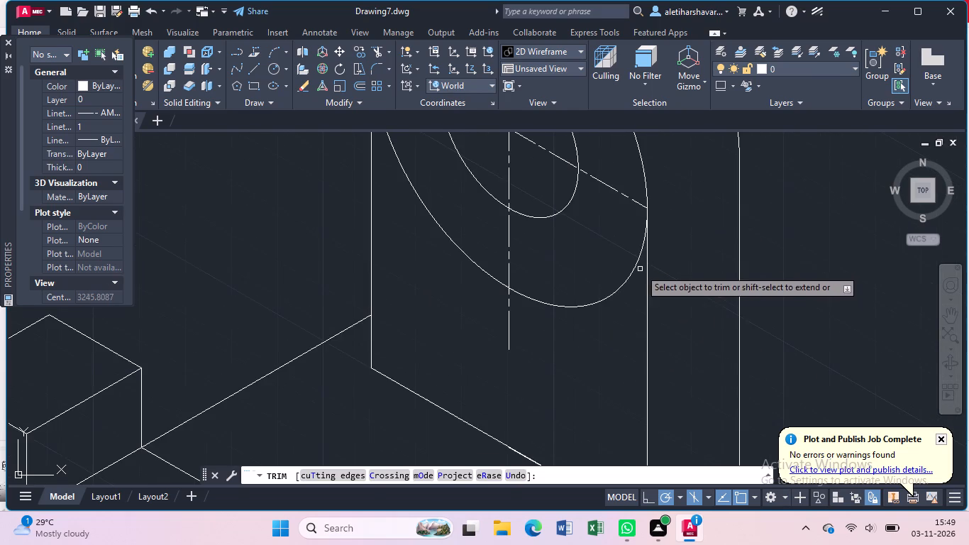
{"action": "scroll", "coordinate": [636, 275], "scroll_direction": "down", "scroll_amount": 3}
{"action": "key", "text": "Escape"}
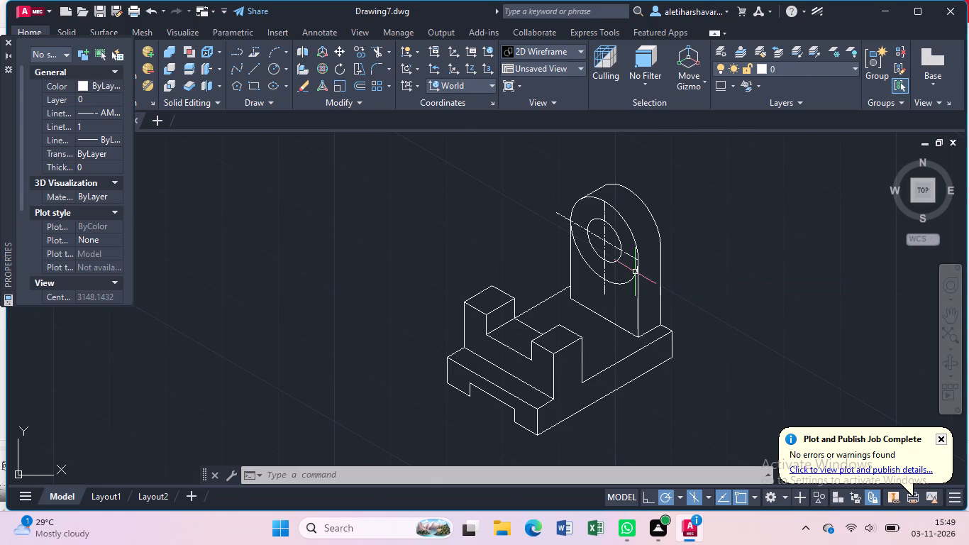
Draw a centre line about 43 units long at 30° from the inclined centre line's right end across the upright's thickness.
{"action": "key", "text": "l"}
{"action": "key", "text": "Return"}
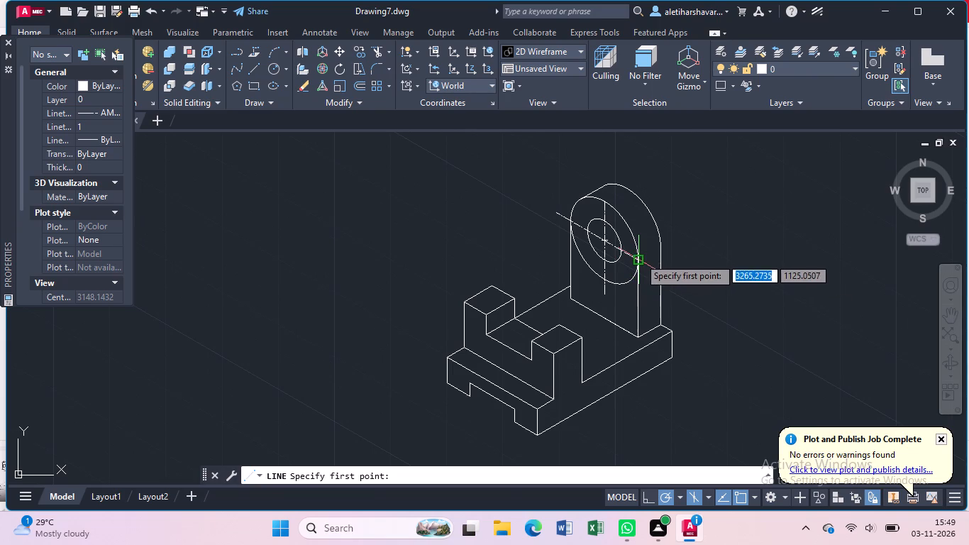
{"action": "left_click", "coordinate": [639, 257]}
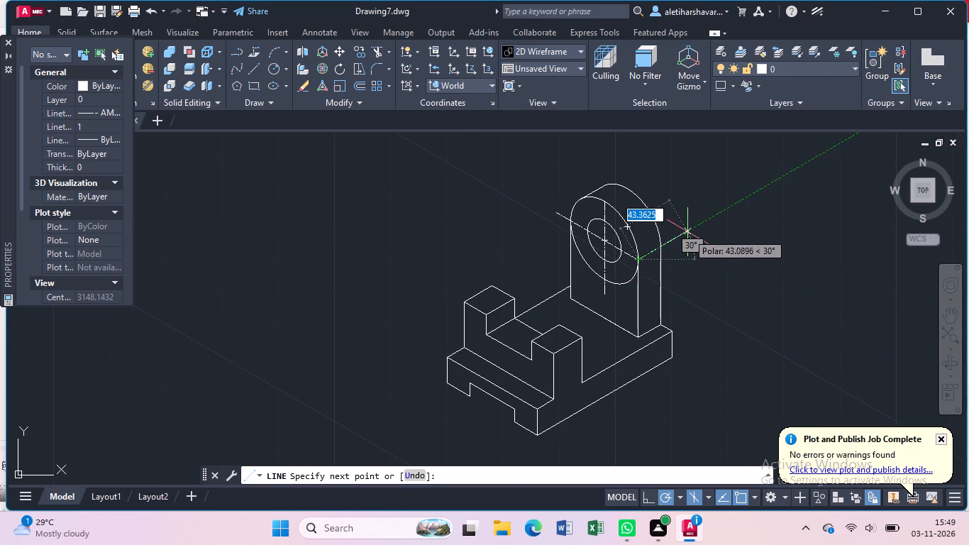
{"action": "left_click", "coordinate": [687, 231]}
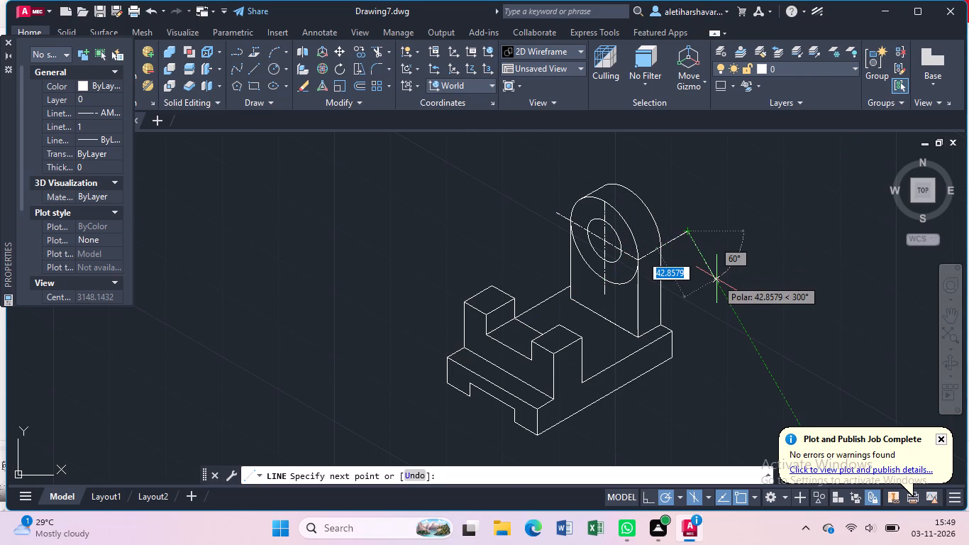
{"action": "key", "text": "Escape"}
Trim the 30° centre line where it extends beyond the upright's rear right side line.
{"action": "type", "text": "tr"}
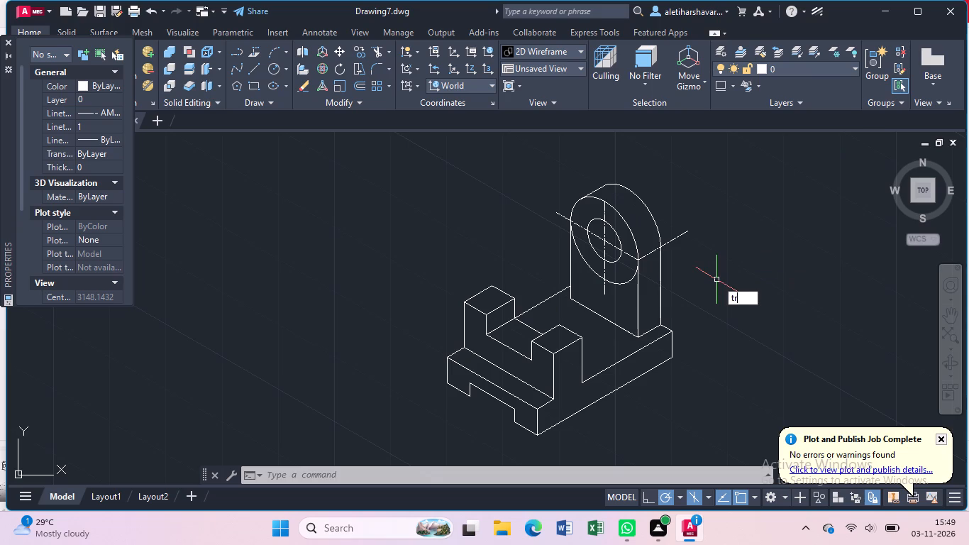
{"action": "key", "text": "Return"}
{"action": "left_click", "coordinate": [675, 241]}
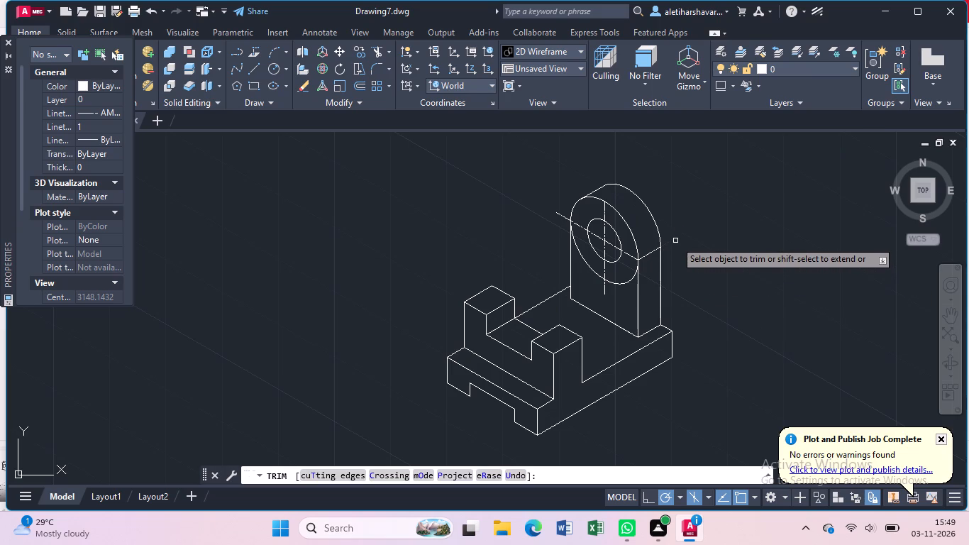
{"action": "key", "text": "Escape"}
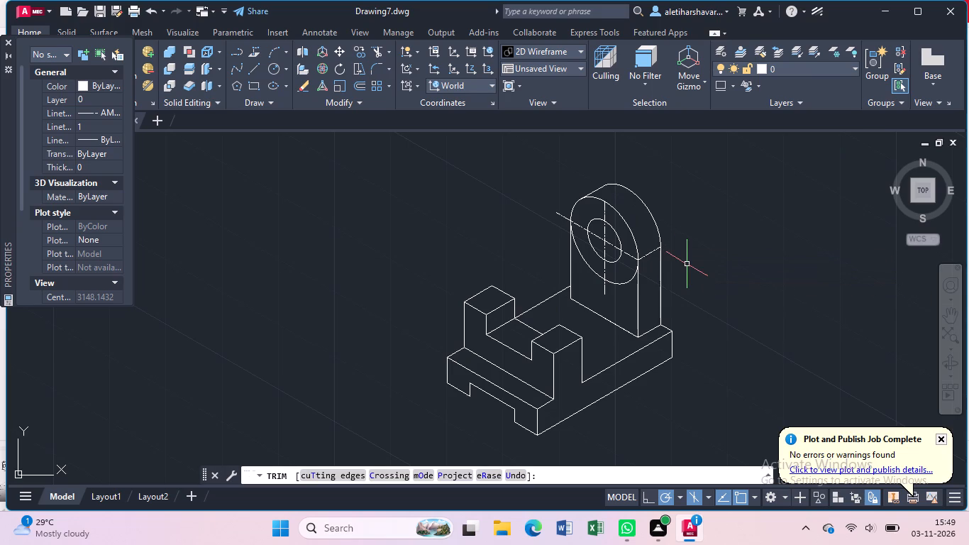
Draw a 30° centre line from the vertical centre line's top end, passing beyond the upright's rear arc.
{"action": "key", "text": "l"}
{"action": "key", "text": "Return"}
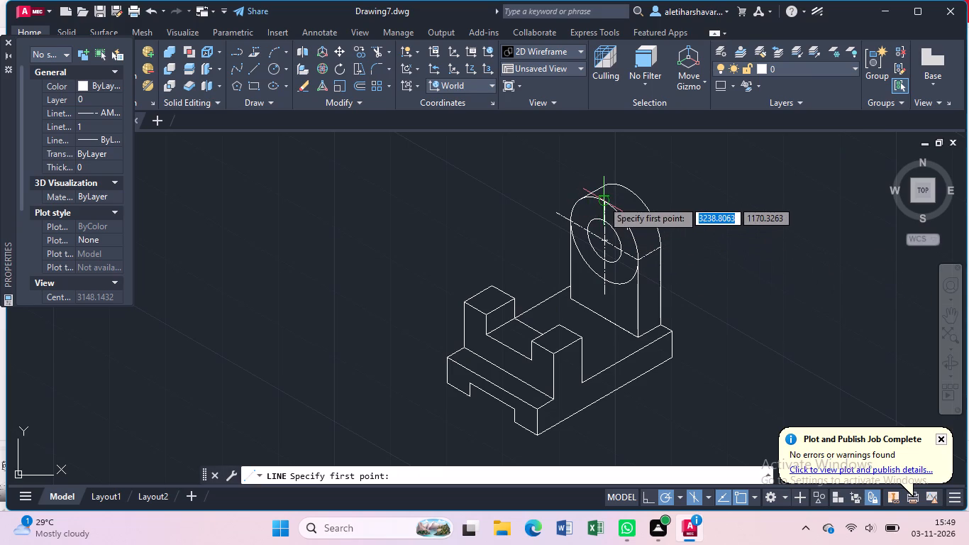
{"action": "left_click", "coordinate": [602, 200]}
{"action": "left_click", "coordinate": [650, 178]}
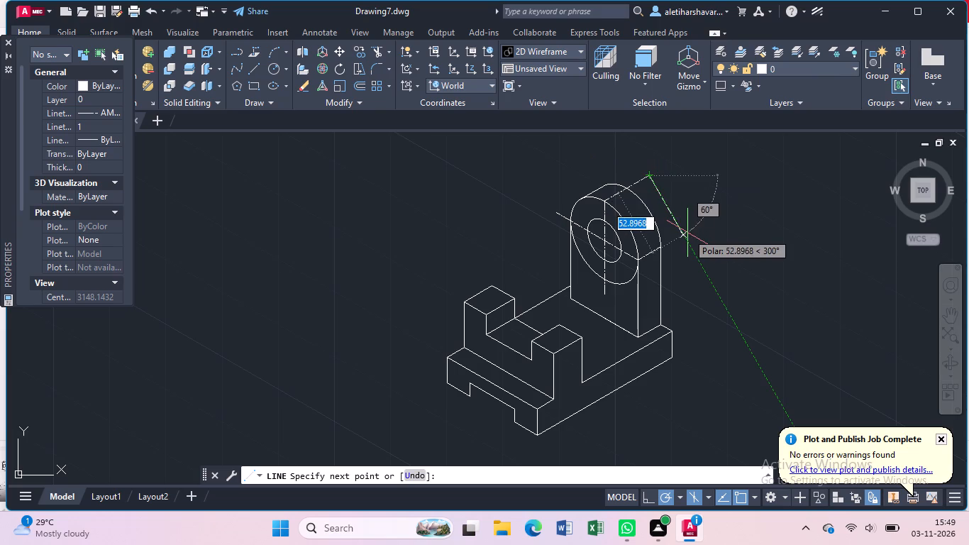
{"action": "key", "text": "Escape"}
Trim the top 30° centre line where it extends beyond the upright's rear arc.
{"action": "scroll", "coordinate": [636, 236], "scroll_direction": "up", "scroll_amount": 1}
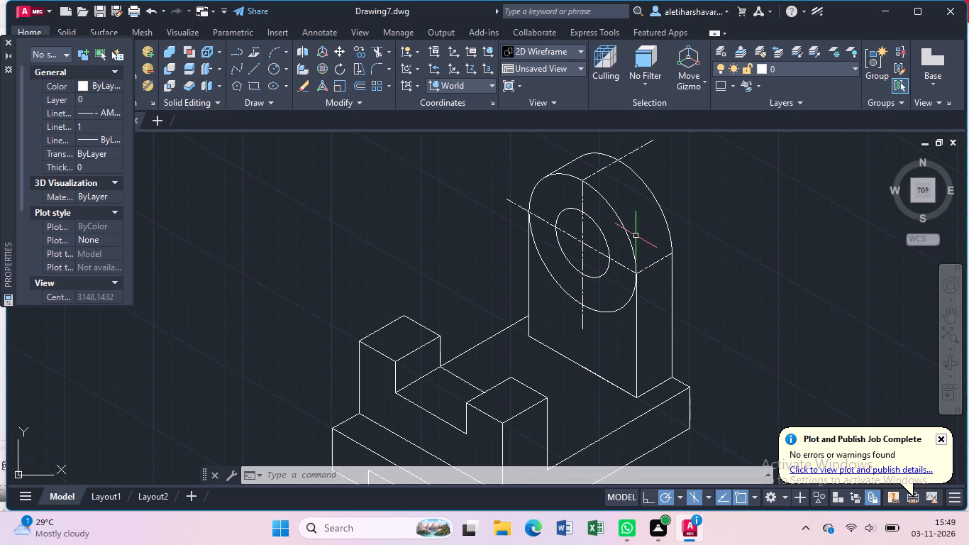
{"action": "type", "text": "tr"}
{"action": "key", "text": "Return"}
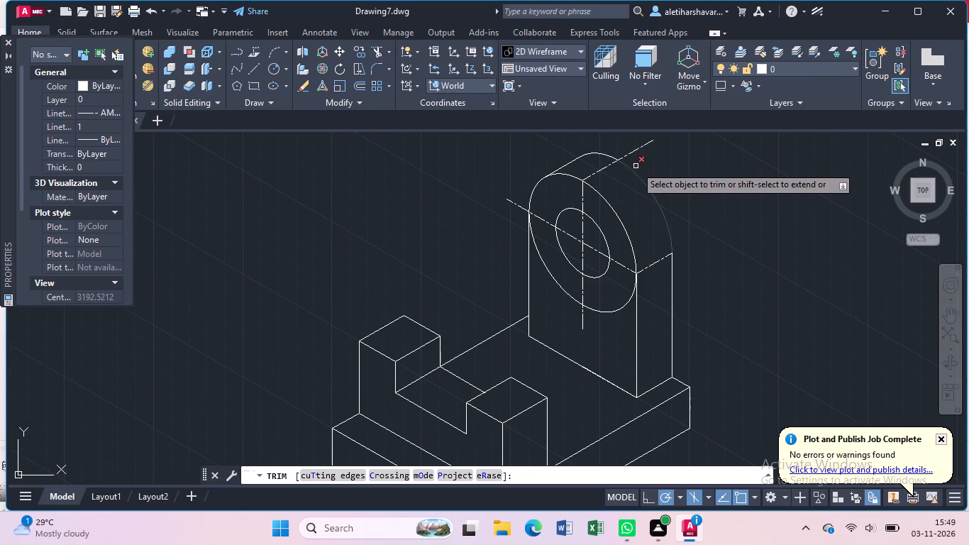
{"action": "left_click", "coordinate": [631, 155]}
Extend the upright's vertical centre line down to the bottom edge of its front face.
{"action": "scroll", "coordinate": [659, 271], "scroll_direction": "down", "scroll_amount": 2}
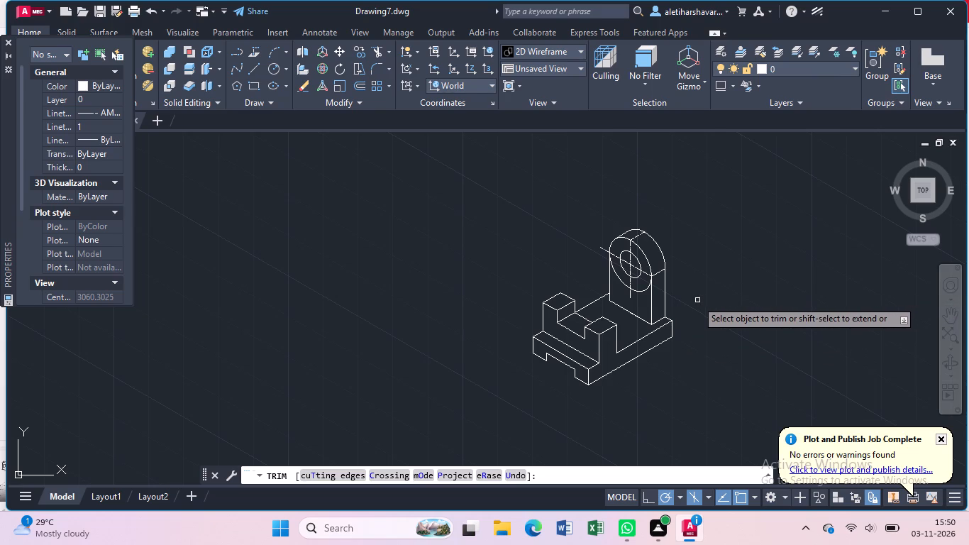
{"action": "scroll", "coordinate": [646, 302], "scroll_direction": "up", "scroll_amount": 2}
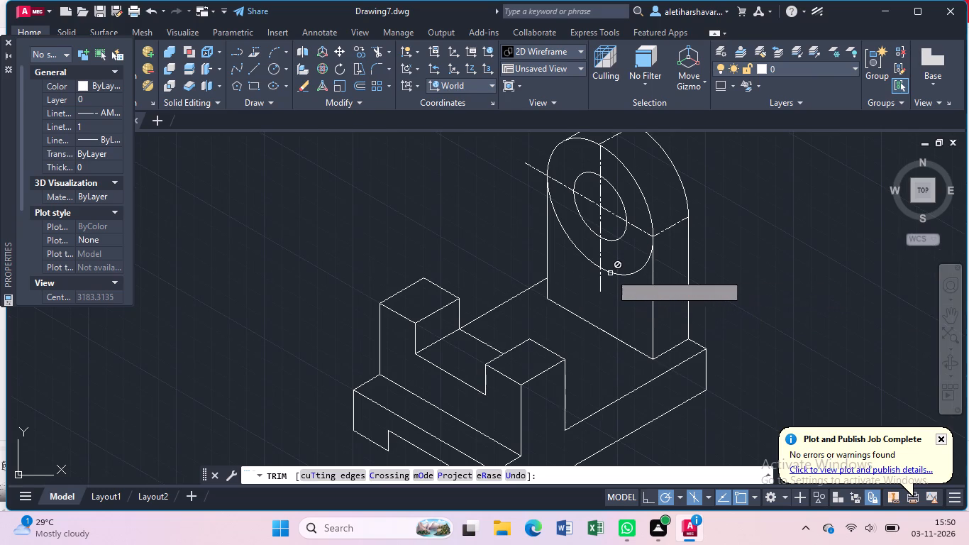
{"action": "left_click", "coordinate": [601, 285], "text": "shift"}
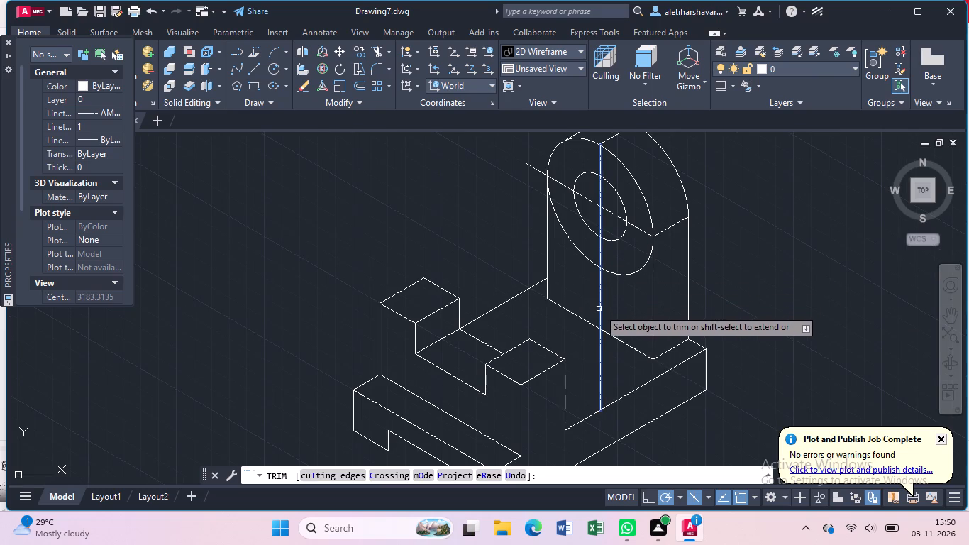
{"action": "key", "text": "Escape"}
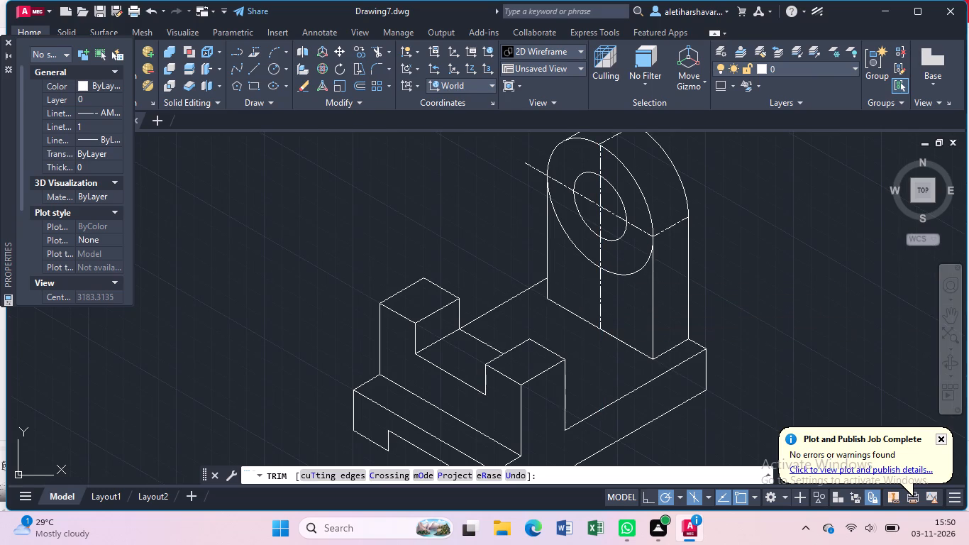
Draw a short centre line from the vertical centre line's bottom end, running forward along the 30° isometric direction on the base's top surface.
{"action": "key", "text": "l"}
{"action": "key", "text": "Return"}
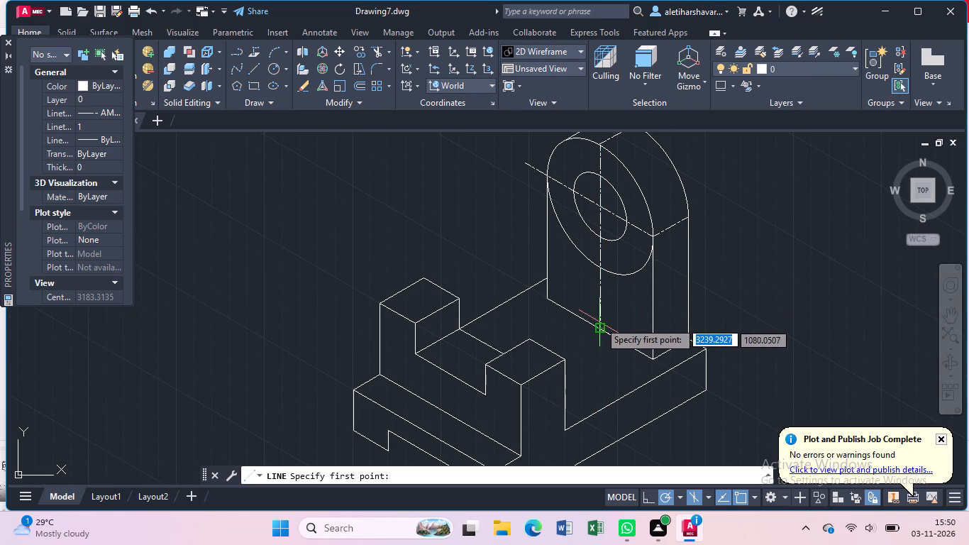
{"action": "left_click", "coordinate": [600, 329]}
{"action": "left_click", "coordinate": [577, 345]}
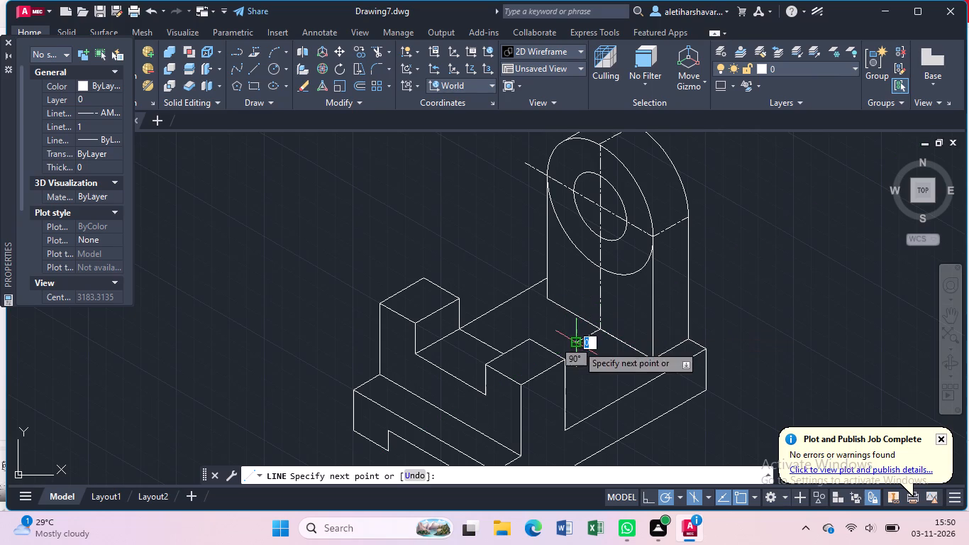
{"action": "key", "text": "Escape"}
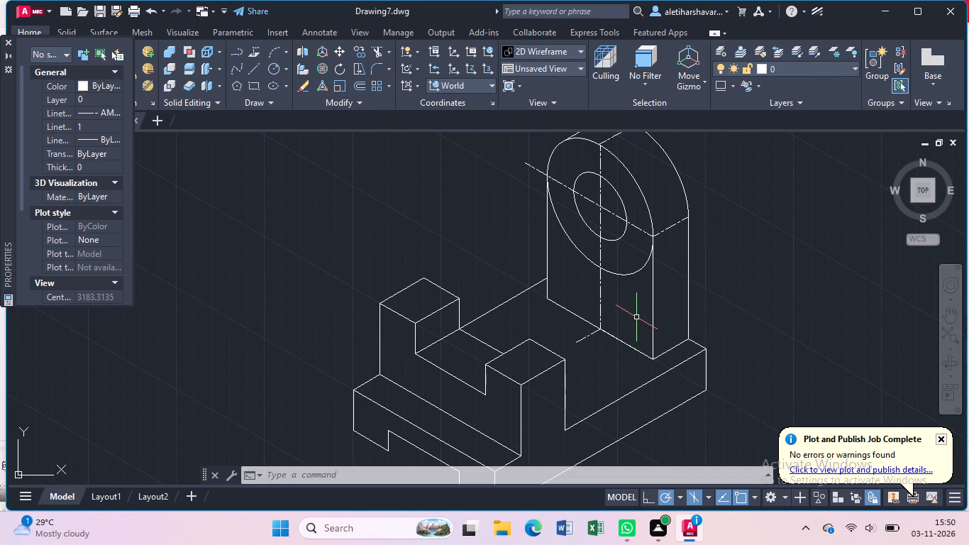
Extend the base centre line forward across the front blocks to the front step's outer top edge.
{"action": "type", "text": "tr"}
{"action": "key", "text": "Return"}
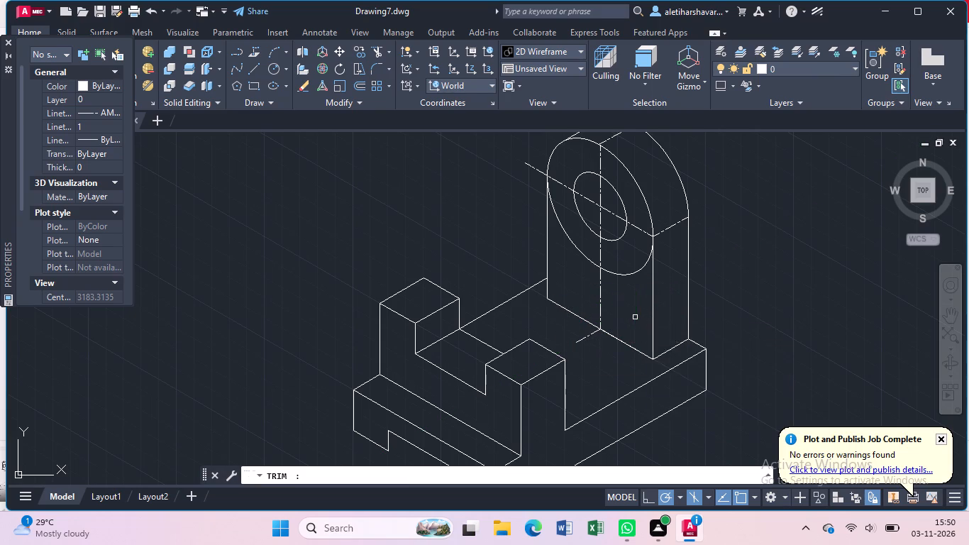
{"action": "left_click", "coordinate": [586, 338], "text": "shift"}
{"action": "left_click", "coordinate": [582, 341], "text": "shift"}
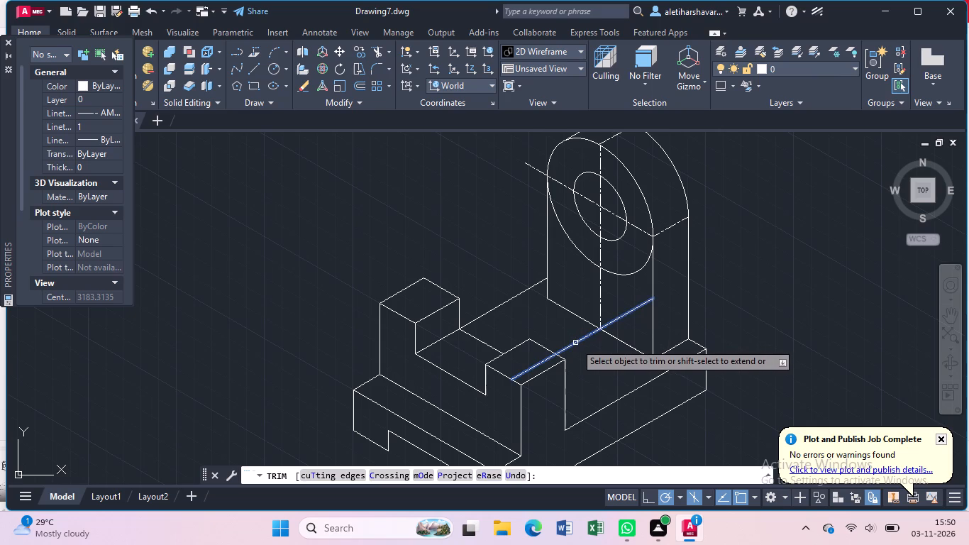
{"action": "left_click", "coordinate": [572, 343], "text": "shift"}
{"action": "left_click", "coordinate": [568, 348], "text": "shift"}
{"action": "left_click", "coordinate": [568, 348], "text": "shift"}
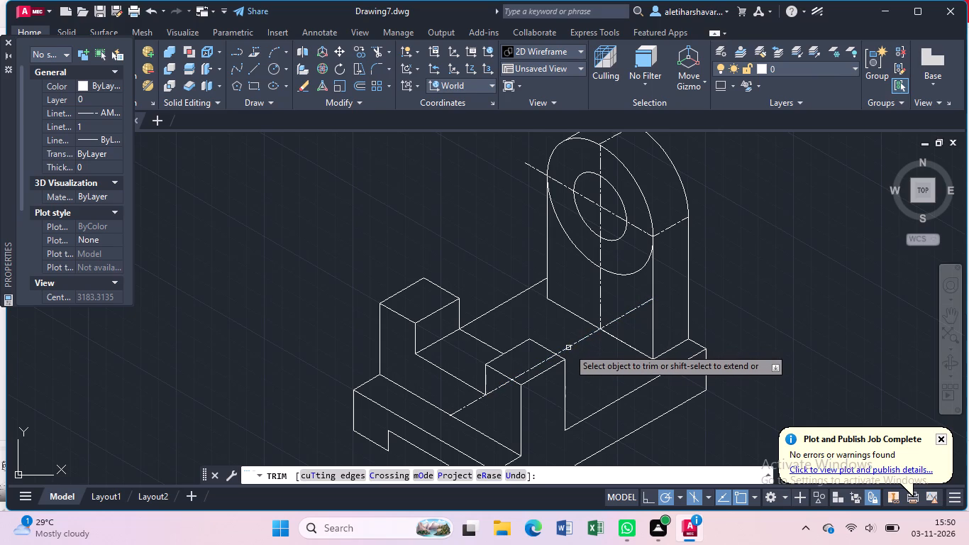
{"action": "left_click", "coordinate": [568, 348], "text": "shift"}
{"action": "left_click", "coordinate": [568, 348], "text": "shift"}
{"action": "left_click", "coordinate": [566, 348], "text": "shift"}
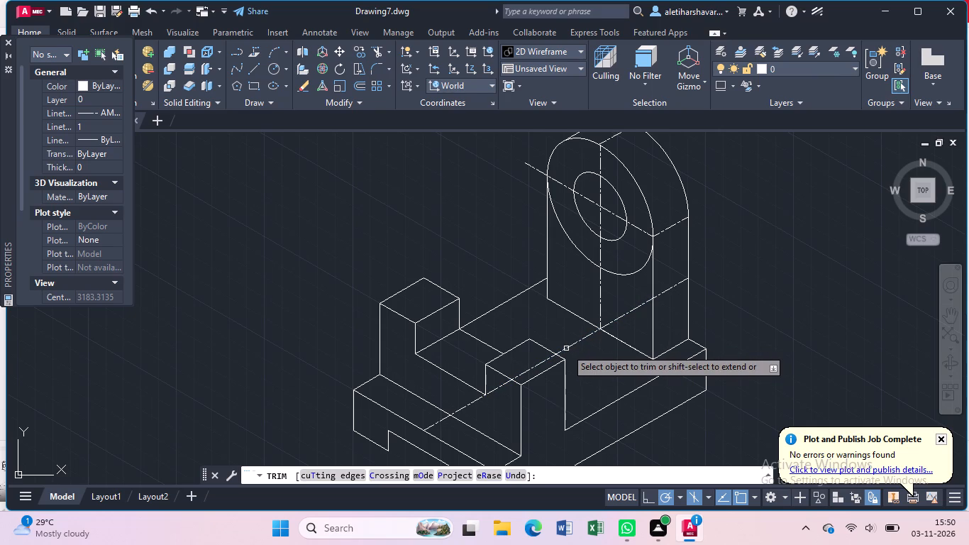
{"action": "left_click", "coordinate": [566, 348], "text": "shift"}
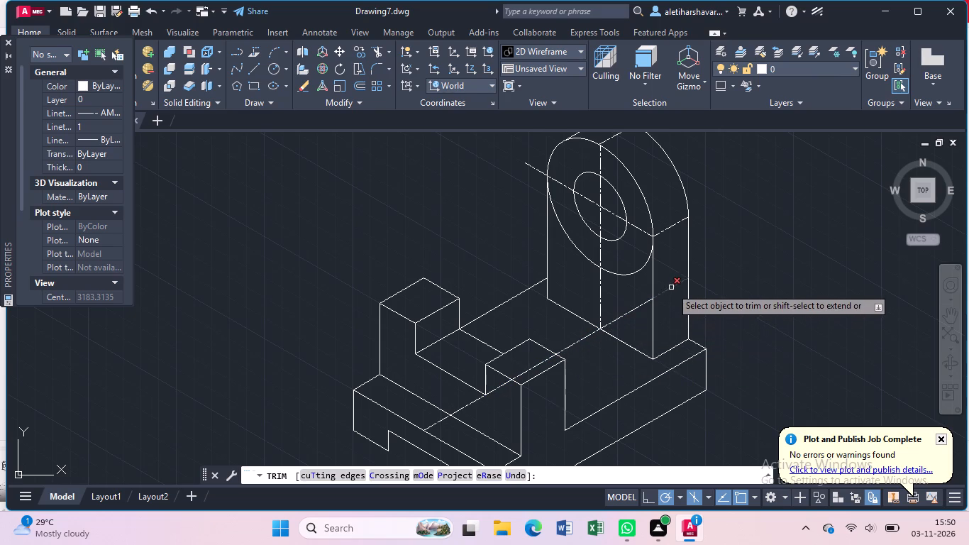
Trim the base centre line inside the upright, across the right front block and across the slot's front face.
{"action": "left_click", "coordinate": [671, 287]}
{"action": "left_click", "coordinate": [629, 312]}
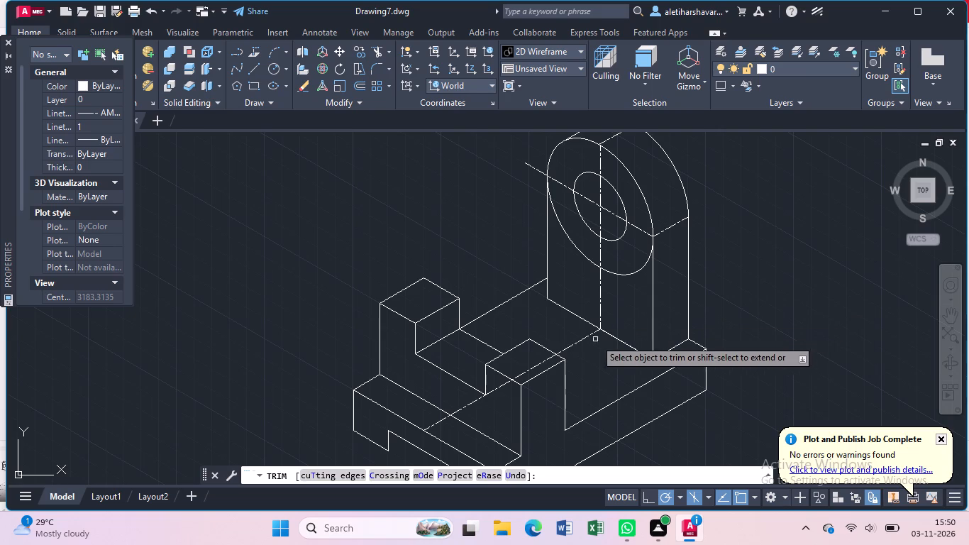
{"action": "left_click", "coordinate": [542, 363]}
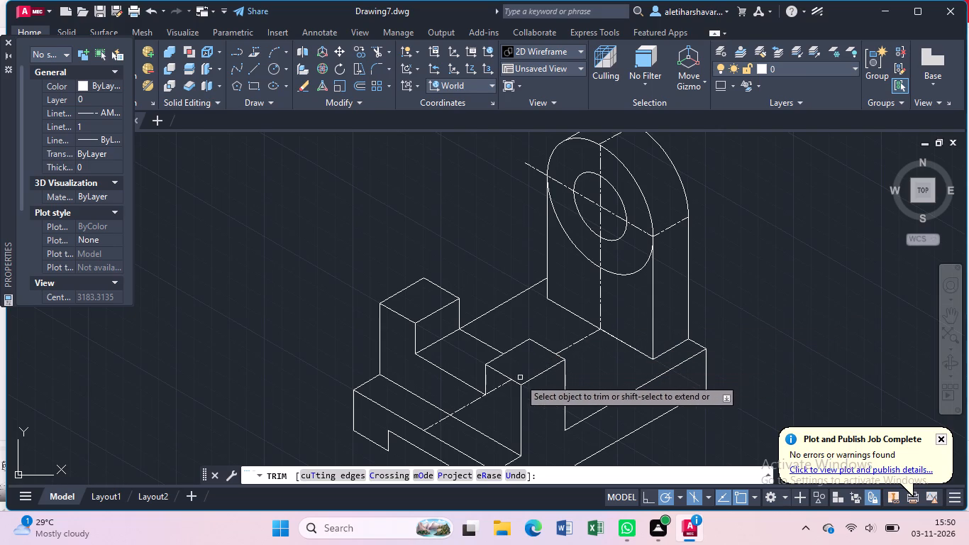
{"action": "left_click", "coordinate": [501, 389]}
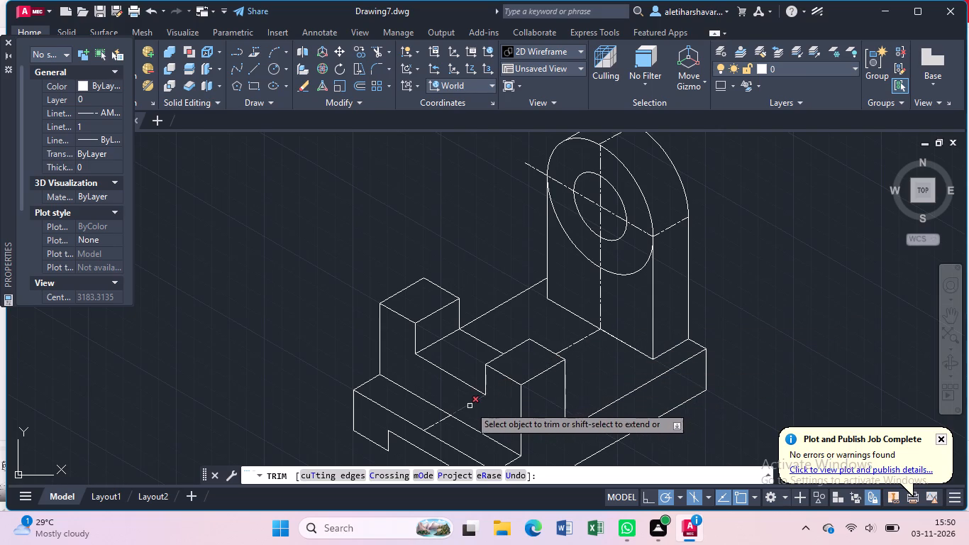
{"action": "left_click", "coordinate": [471, 405]}
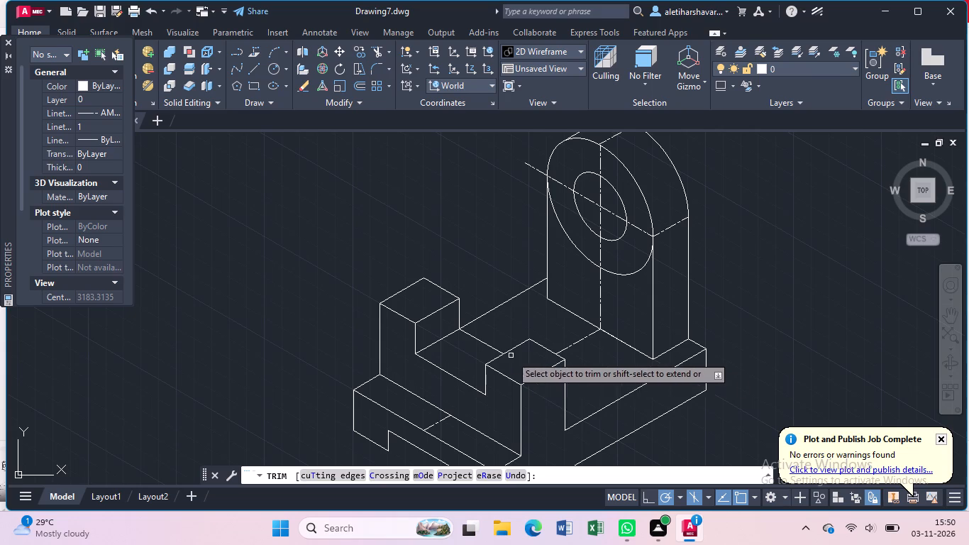
{"action": "scroll", "coordinate": [465, 431], "scroll_direction": "down", "scroll_amount": 2}
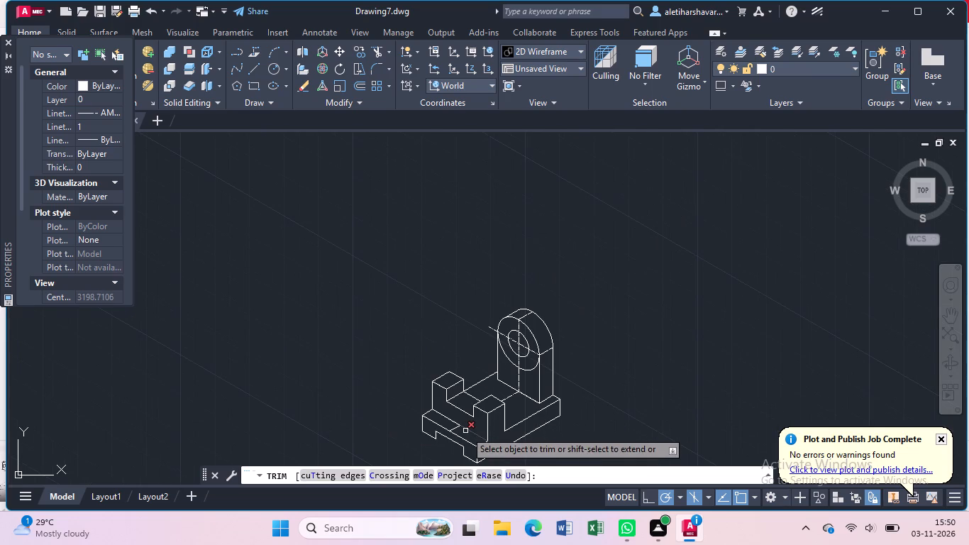
{"action": "middle_click_drag", "start_coordinate": [465, 431], "coordinate": [477, 345]}
{"action": "right_click_drag", "start_coordinate": [465, 431], "coordinate": [476, 346]}
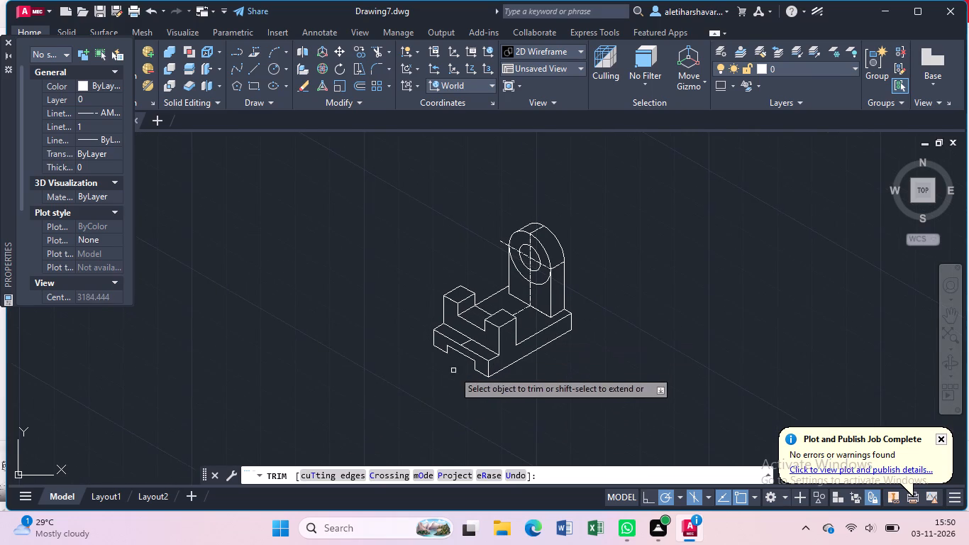
{"action": "scroll", "coordinate": [458, 353], "scroll_direction": "up", "scroll_amount": 3}
{"action": "key", "text": "Escape"}
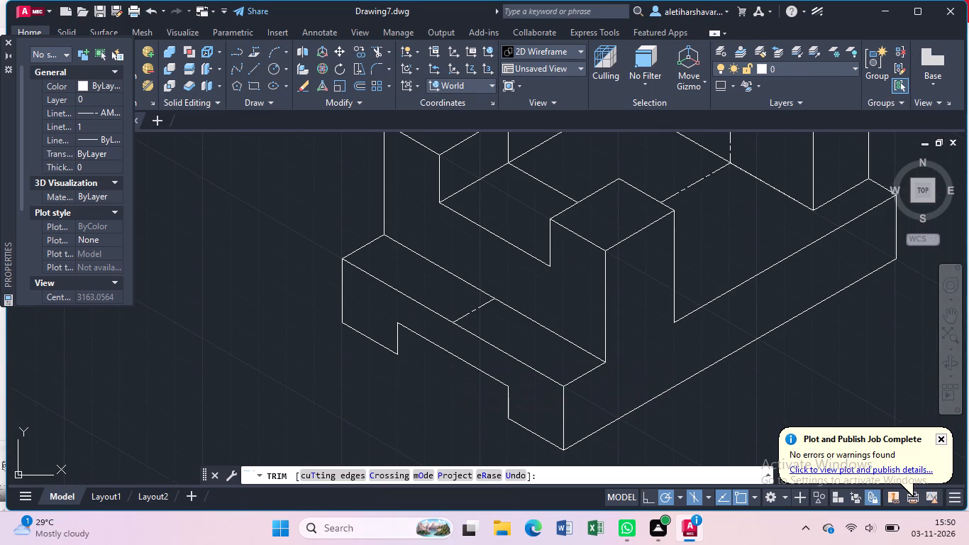
Draw a centre line from the front step's inner edge midpoint up about 20 units to the slot edge, continuing at 30° past the slot floor.
{"action": "key", "text": "l"}
{"action": "key", "text": "Return"}
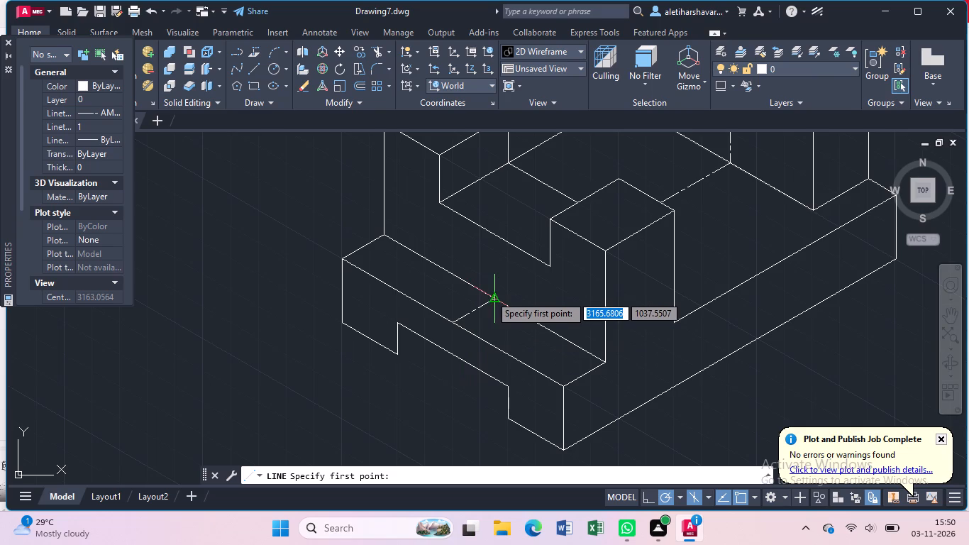
{"action": "left_click", "coordinate": [490, 295]}
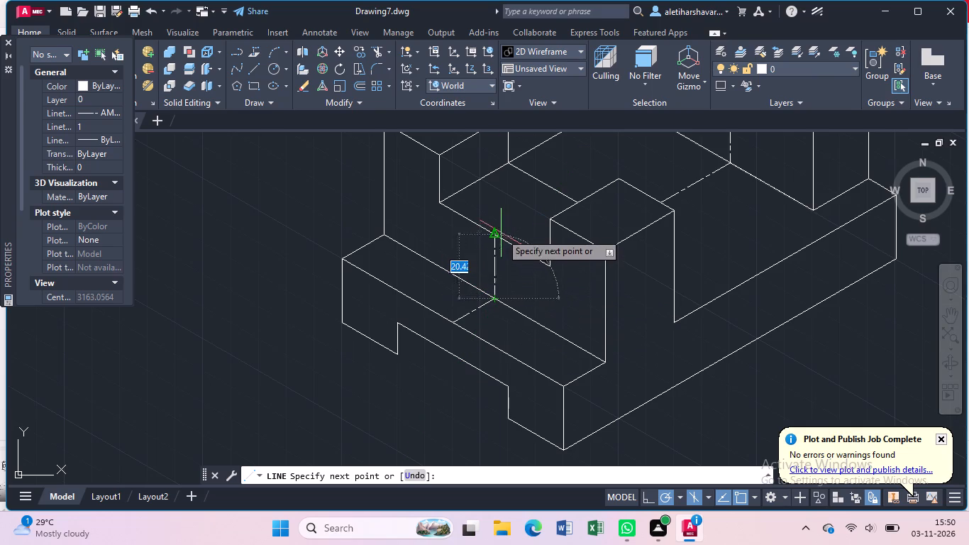
{"action": "left_click", "coordinate": [492, 236]}
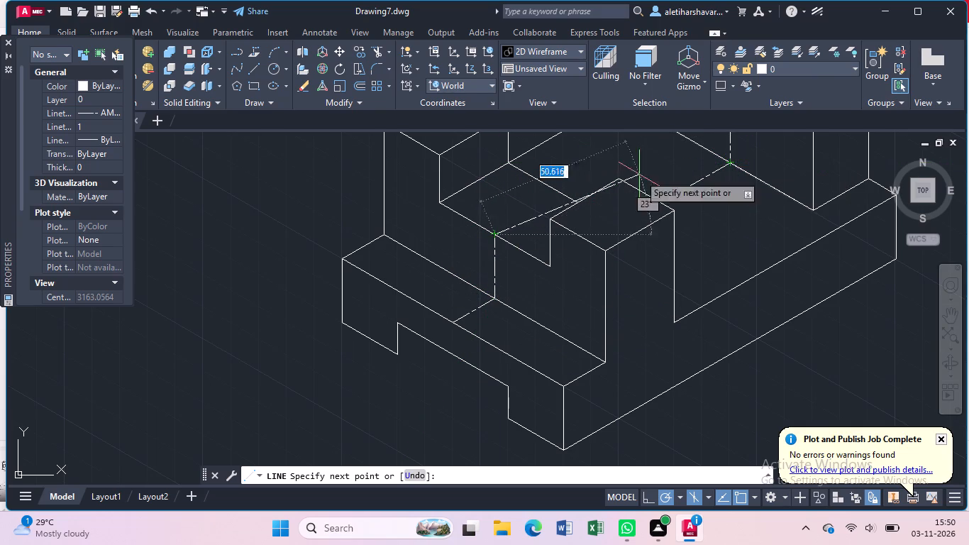
{"action": "left_click", "coordinate": [589, 182]}
{"action": "key", "text": "Escape"}
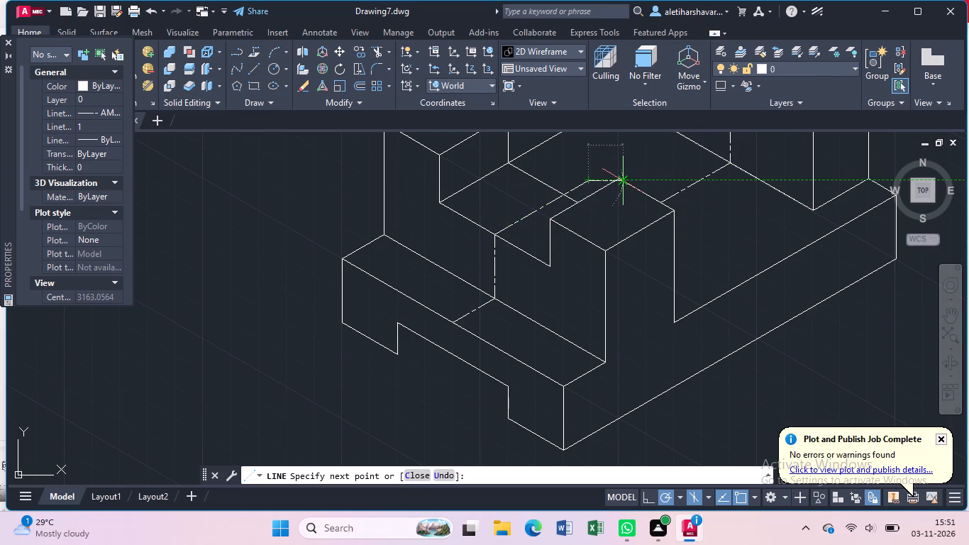
Trim the 30° centre line where it extends beyond the slot floor's rear edge.
{"action": "type", "text": "tr"}
{"action": "key", "text": "Return"}
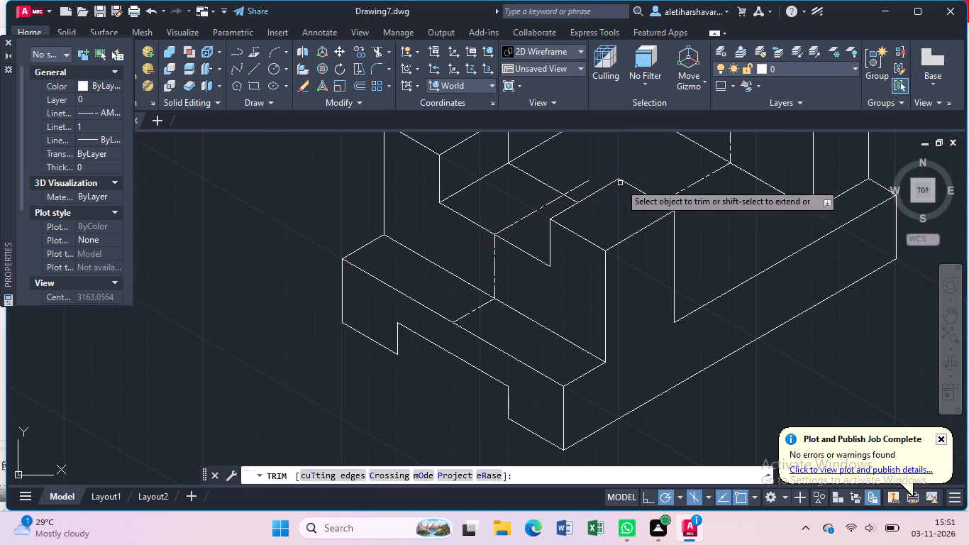
{"action": "left_click", "coordinate": [575, 189]}
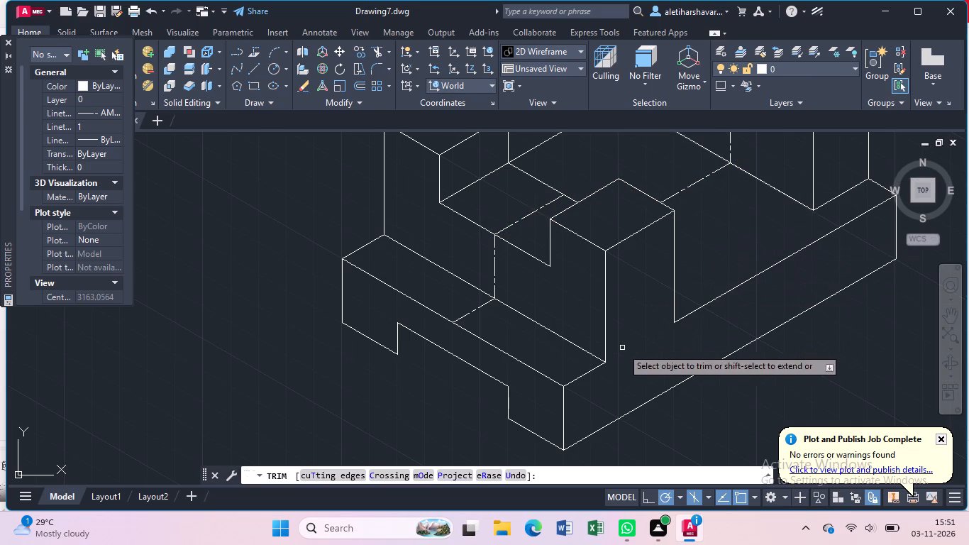
{"action": "key", "text": "Escape"}
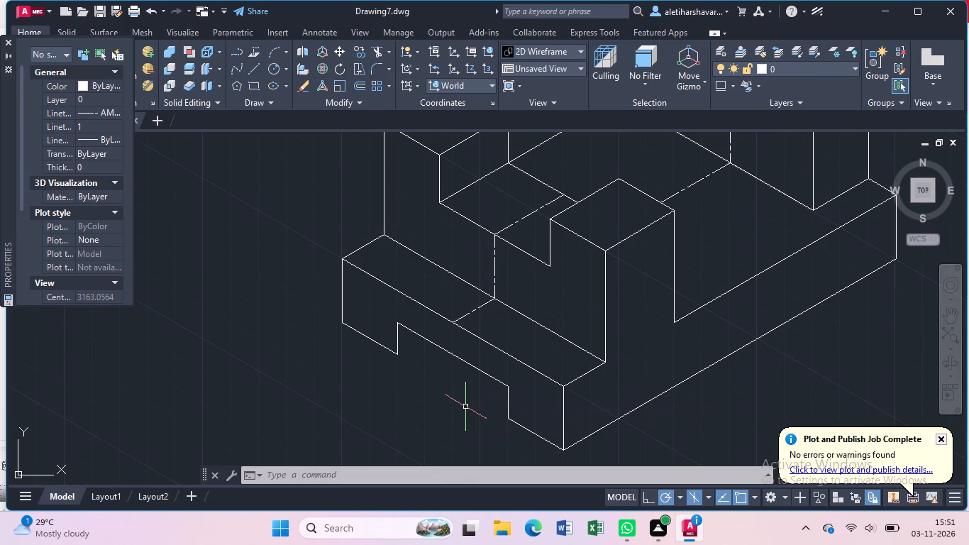
Draw a vertical centre line from the front end of the step's centre line down past the front notch's upper edge.
{"action": "key", "text": "l"}
{"action": "key", "text": "Return"}
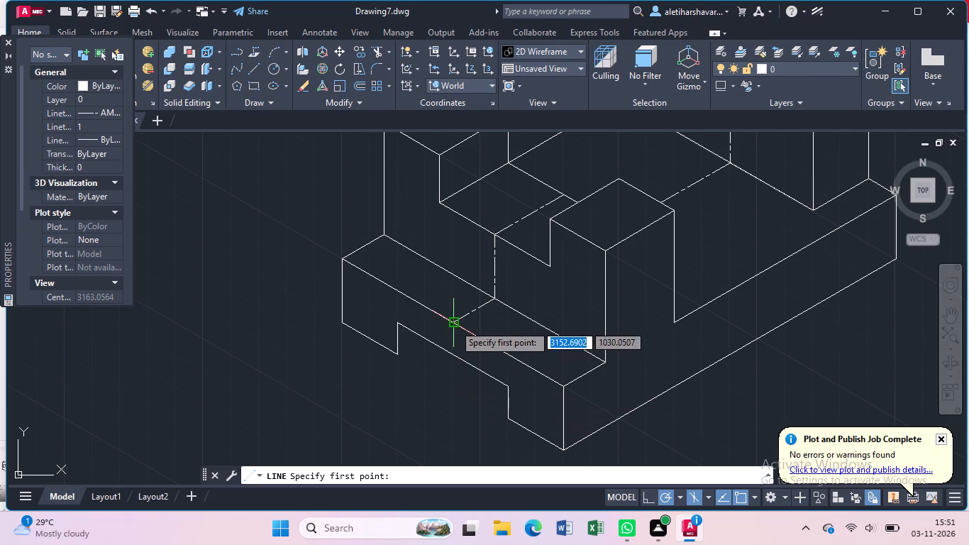
{"action": "left_click", "coordinate": [454, 324]}
{"action": "left_click", "coordinate": [454, 397]}
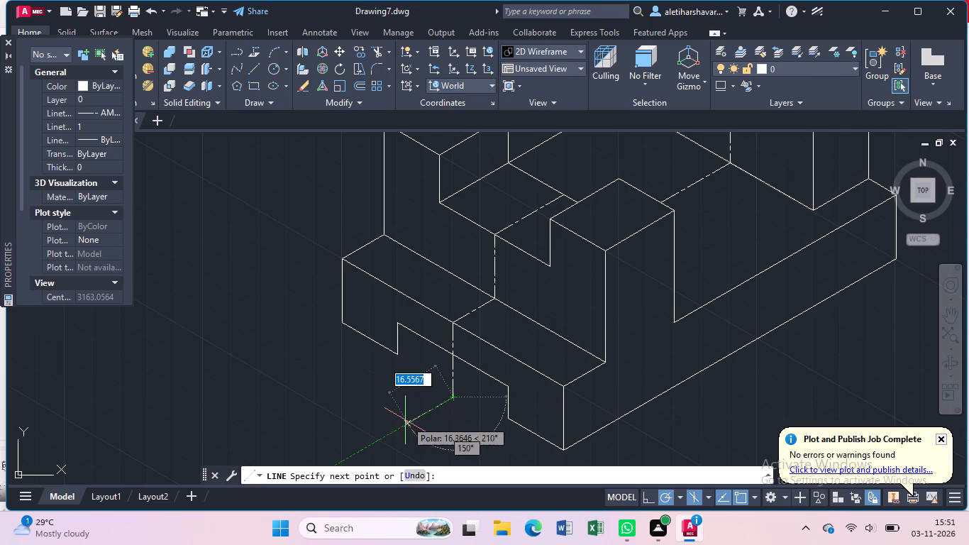
{"action": "key", "text": "Escape"}
Trim the upright's inclined centre line where it extends beyond the upright's left outline.
{"action": "scroll", "coordinate": [409, 419], "scroll_direction": "down", "scroll_amount": 2}
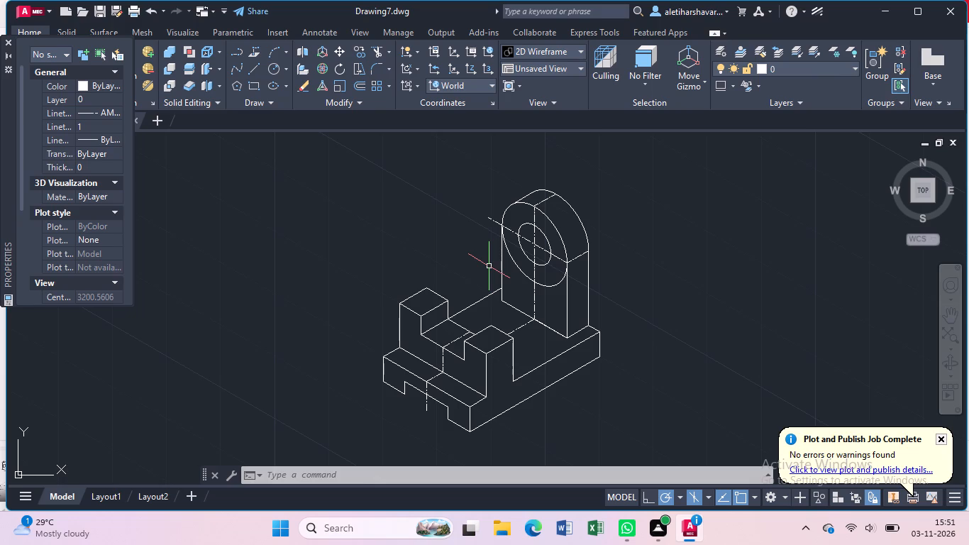
{"action": "type", "text": "tr"}
{"action": "key", "text": "Return"}
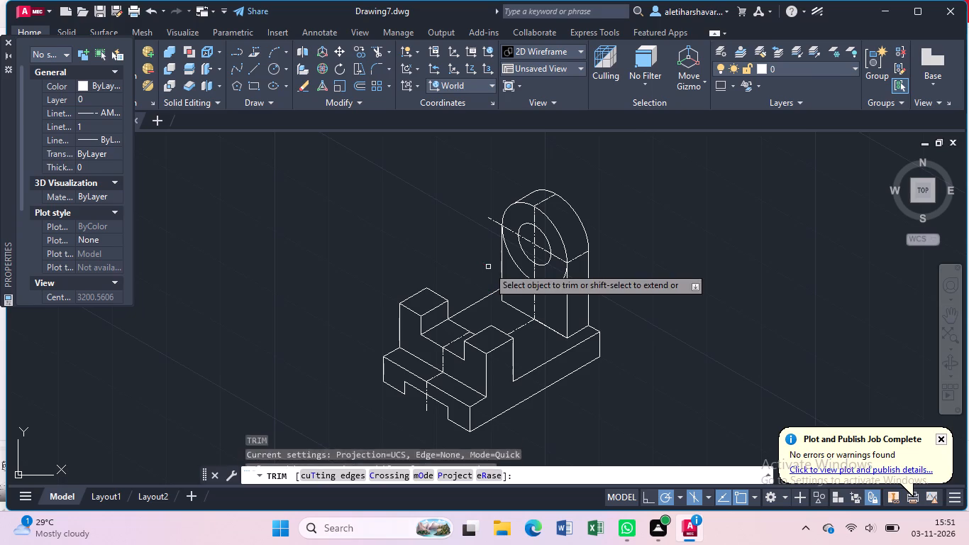
{"action": "left_click", "coordinate": [492, 219]}
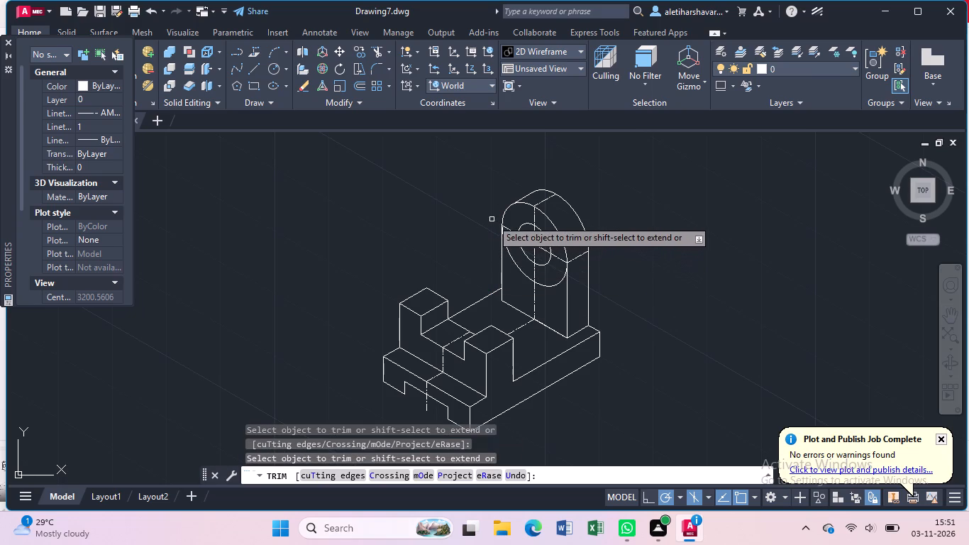
{"action": "key", "text": "Escape"}
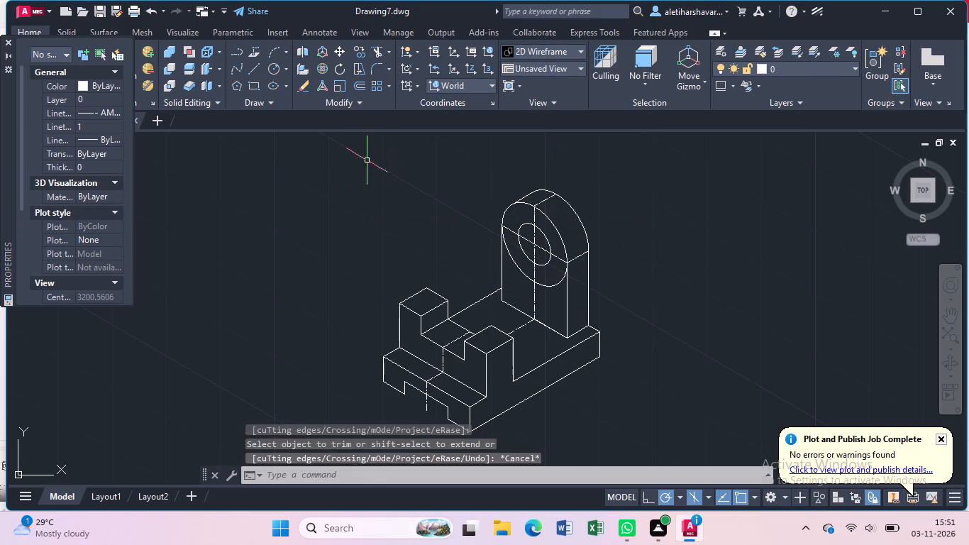
Close the Properties palette.
{"action": "left_click", "coordinate": [6, 38]}
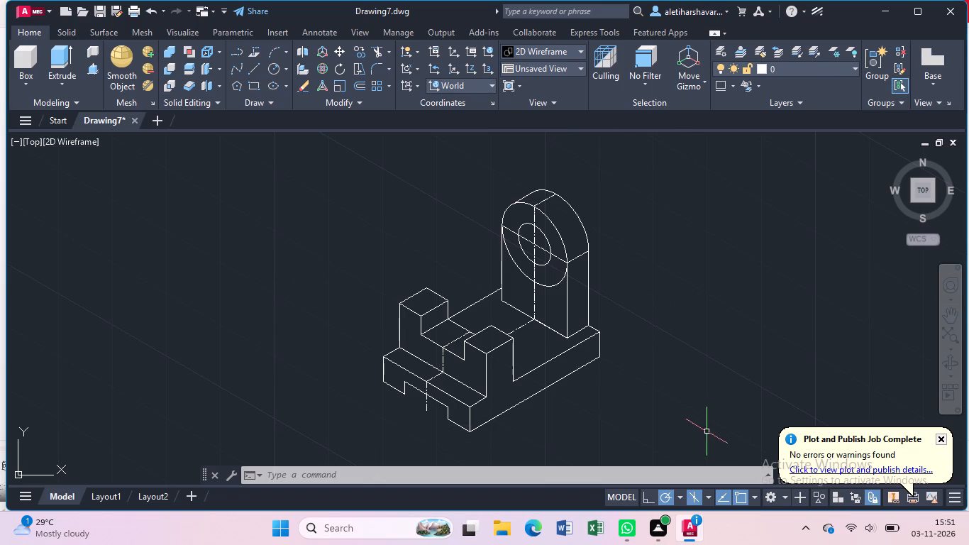
Switch the workspace from 3D Modeling to Mechanical.
{"action": "left_click", "coordinate": [784, 494]}
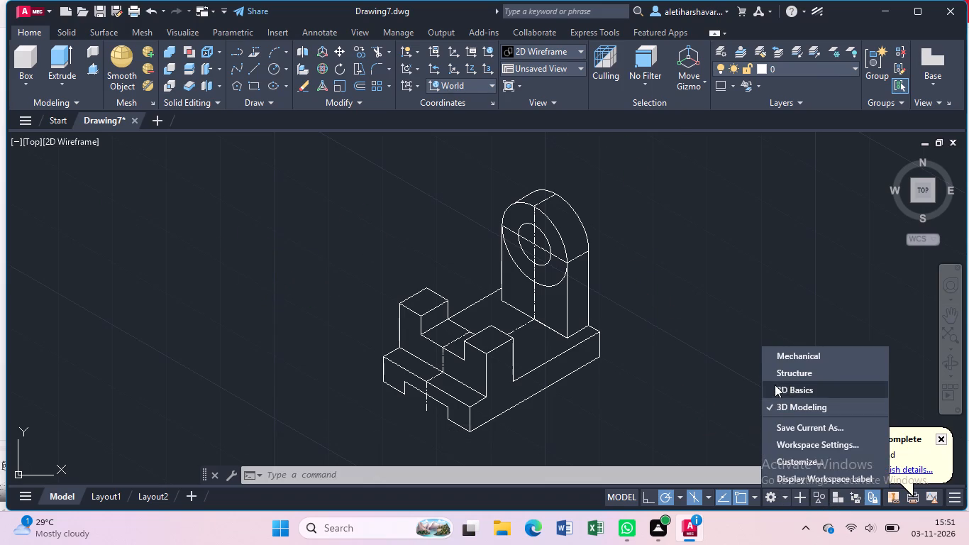
{"action": "left_click", "coordinate": [798, 360]}
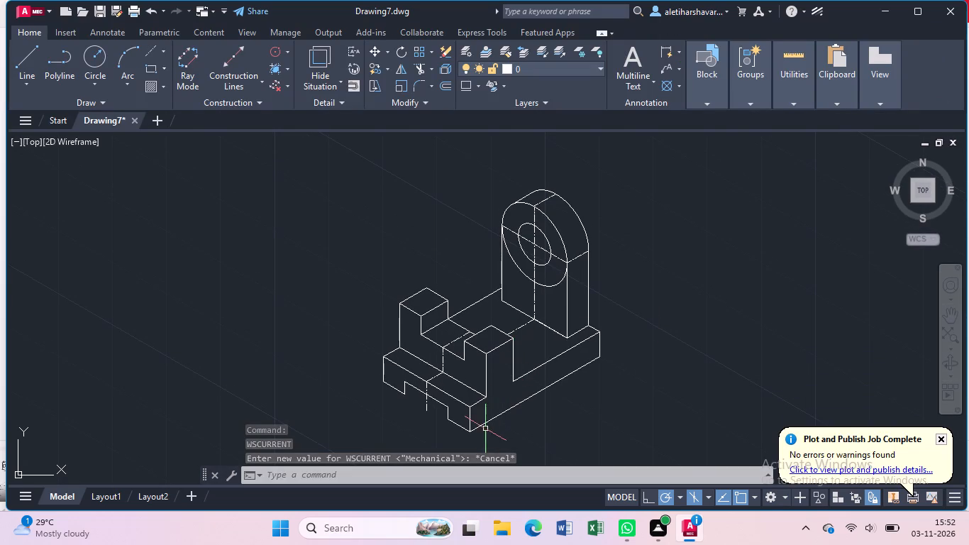
Add an aligned power dimension along the base's long lower edge, from the front corner to the rear corner.
{"action": "left_click", "coordinate": [676, 53]}
{"action": "left_click", "coordinate": [685, 134]}
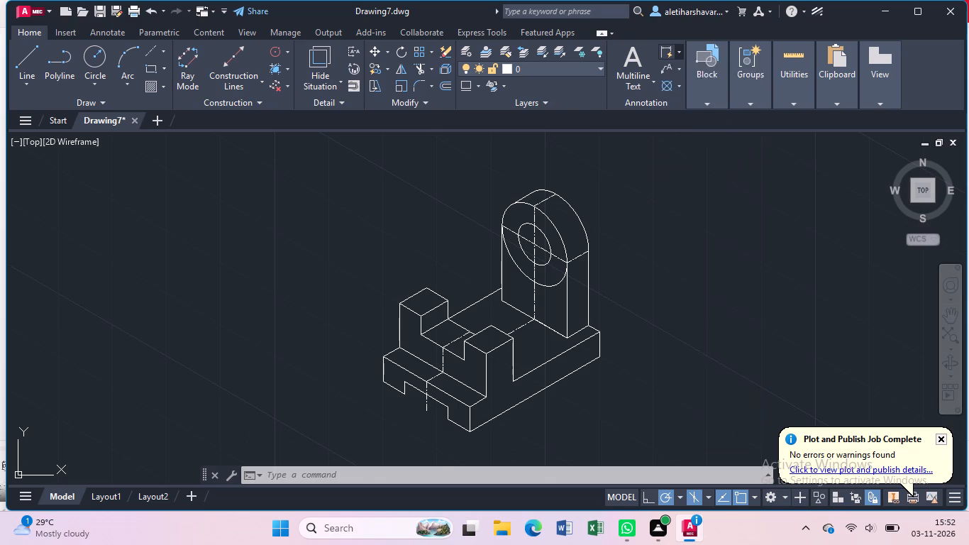
{"action": "left_click", "coordinate": [472, 431]}
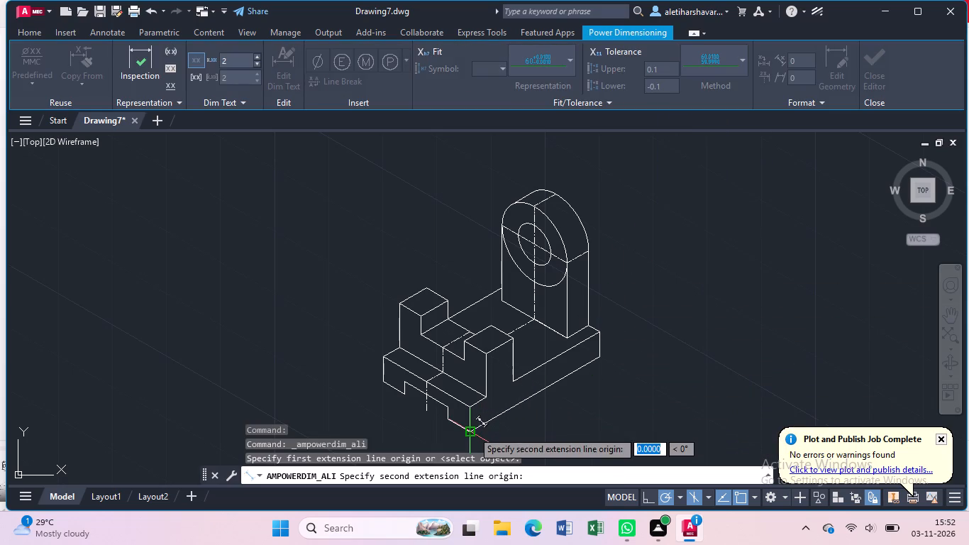
{"action": "left_click", "coordinate": [603, 358]}
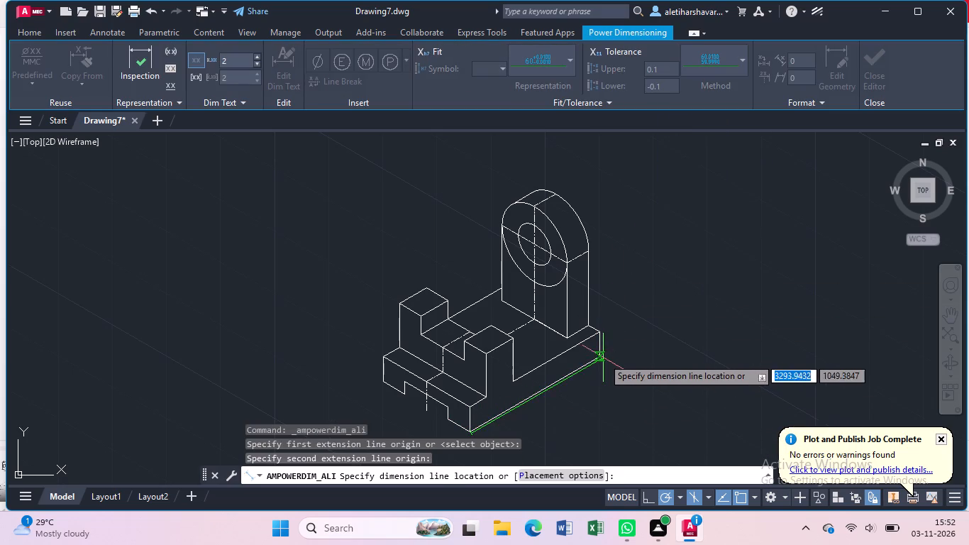
{"action": "left_click", "coordinate": [625, 368]}
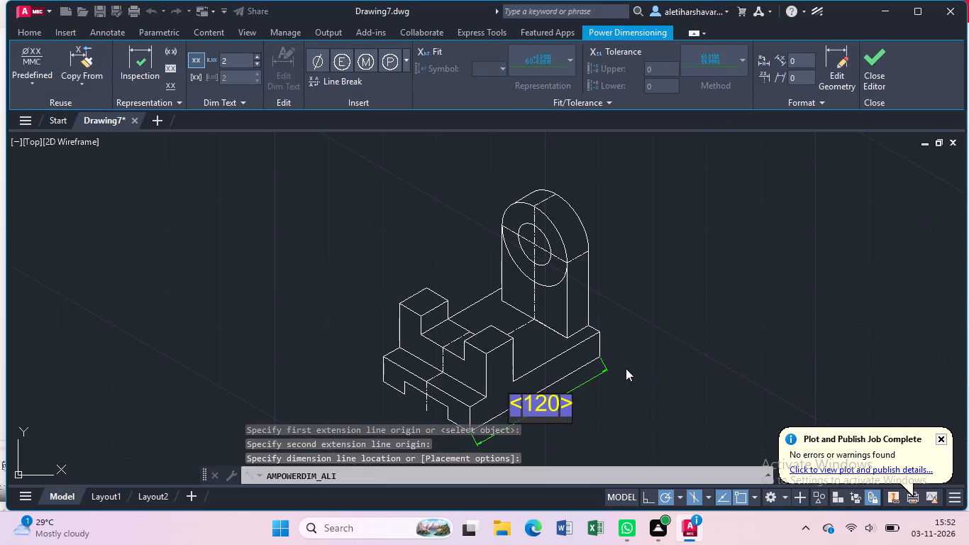
{"action": "key", "text": "Return"}
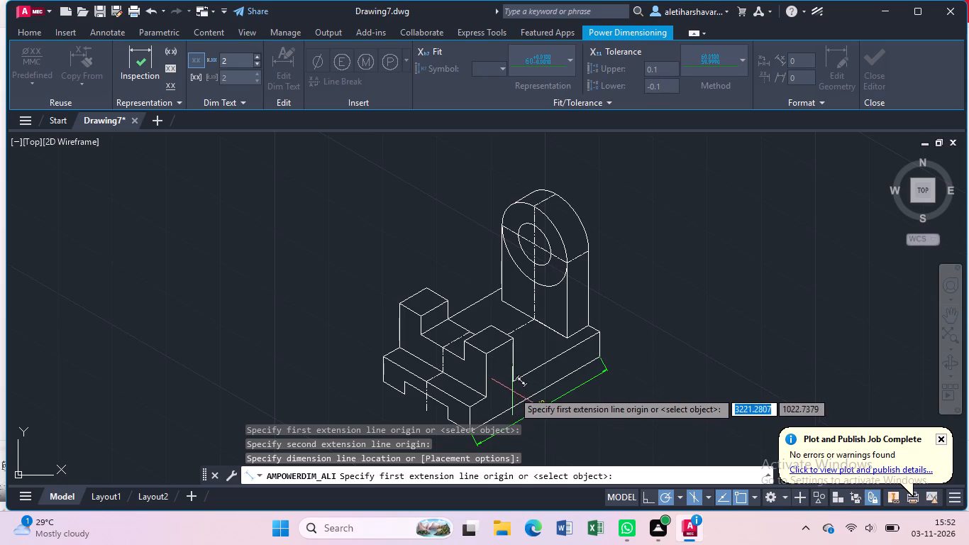
Dimension the base's upper long edge behind the near front block, and that block's top edge running front to back.
{"action": "left_click", "coordinate": [513, 380]}
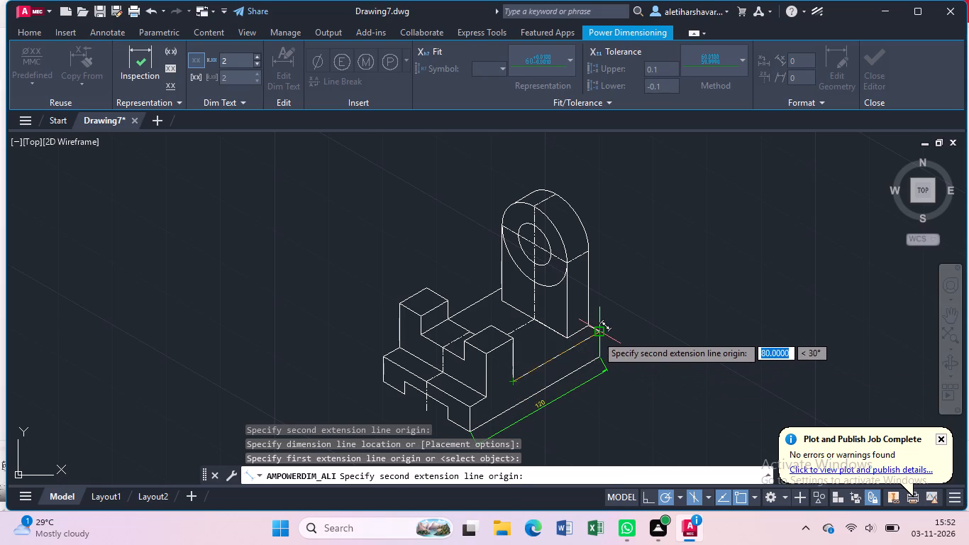
{"action": "left_click", "coordinate": [597, 335]}
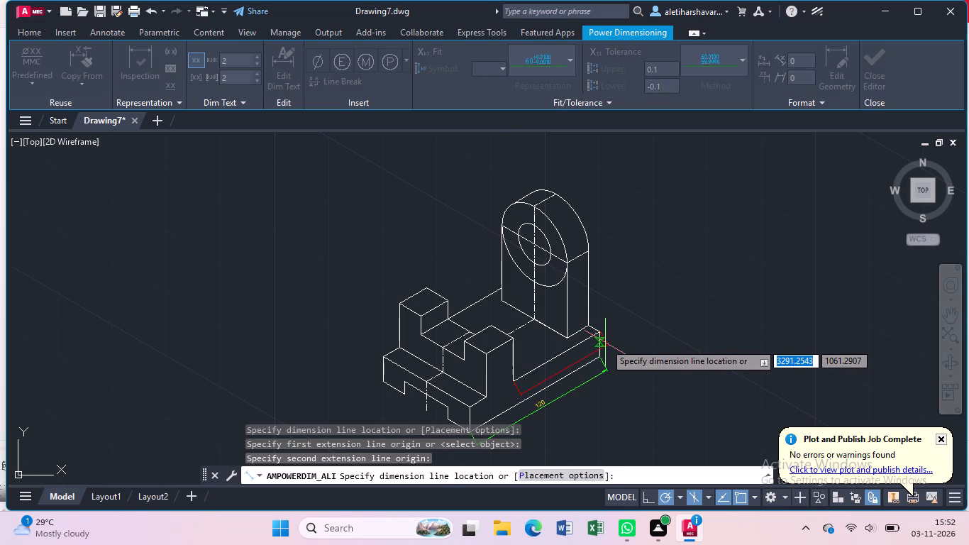
{"action": "left_click", "coordinate": [605, 343]}
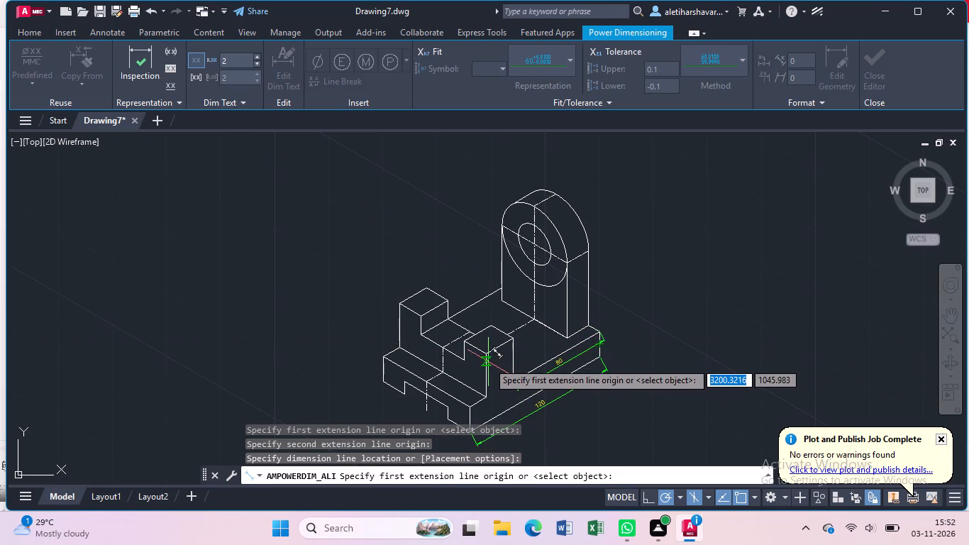
{"action": "left_click", "coordinate": [488, 356]}
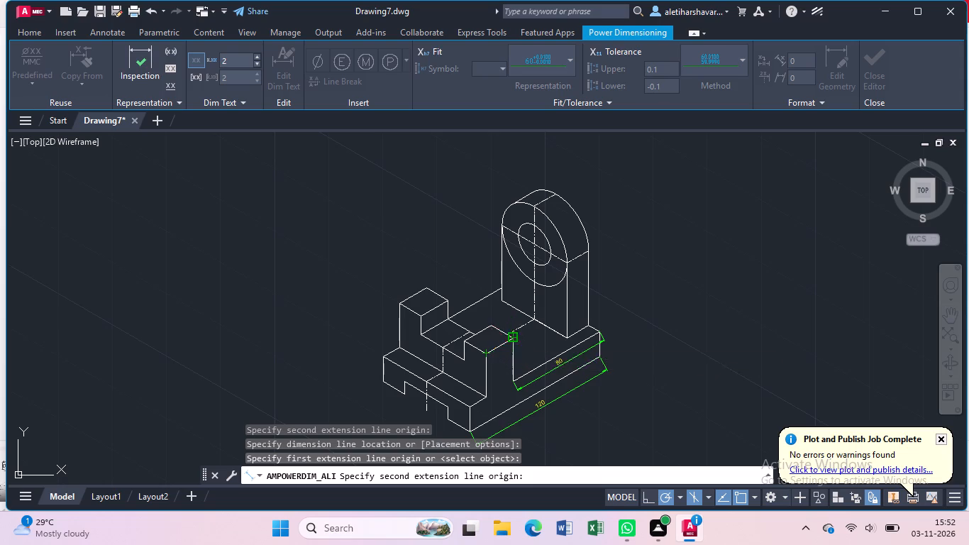
{"action": "left_click", "coordinate": [512, 341]}
{"action": "left_click", "coordinate": [514, 350]}
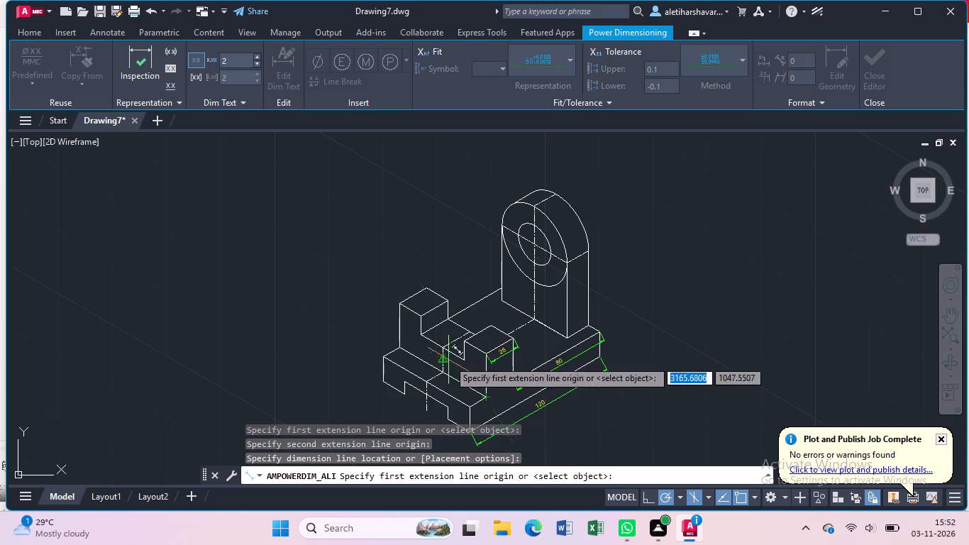
Add vertical dimensions for the far front block's height above the base and for the base's thickness.
{"action": "left_click", "coordinate": [401, 304]}
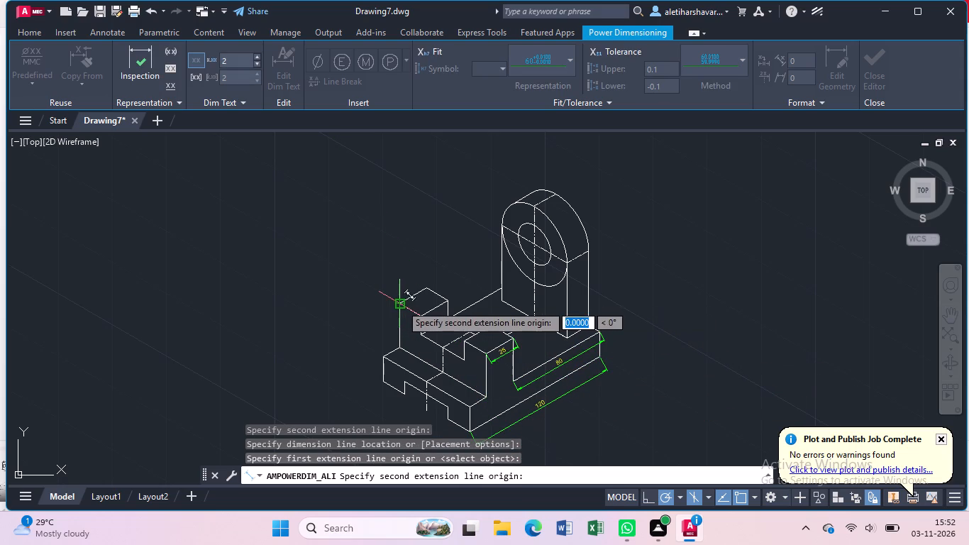
{"action": "left_click", "coordinate": [402, 346]}
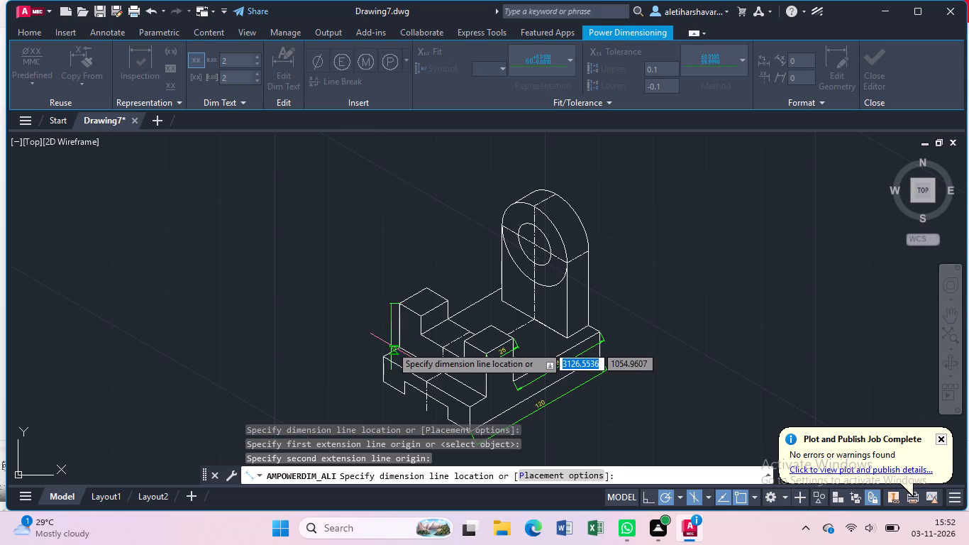
{"action": "left_click", "coordinate": [384, 344]}
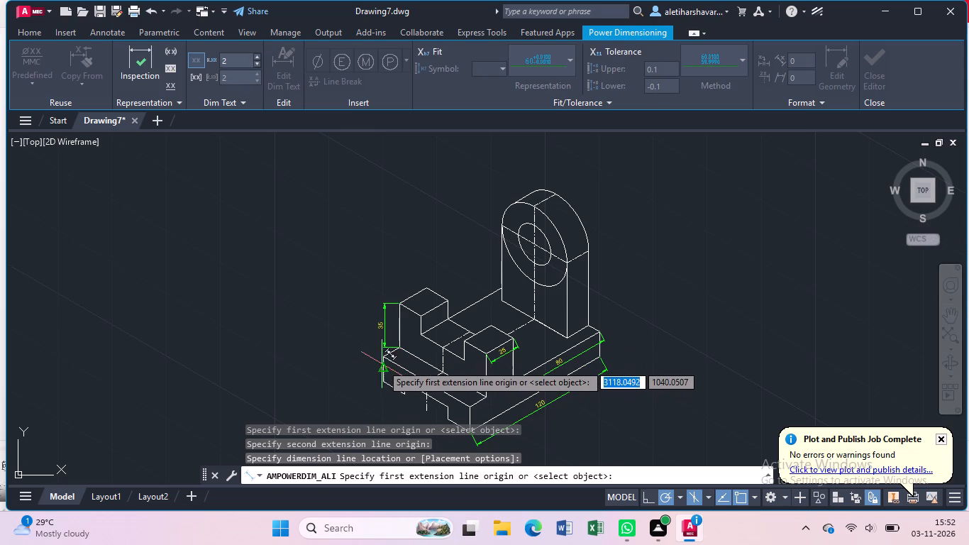
{"action": "left_click", "coordinate": [382, 360]}
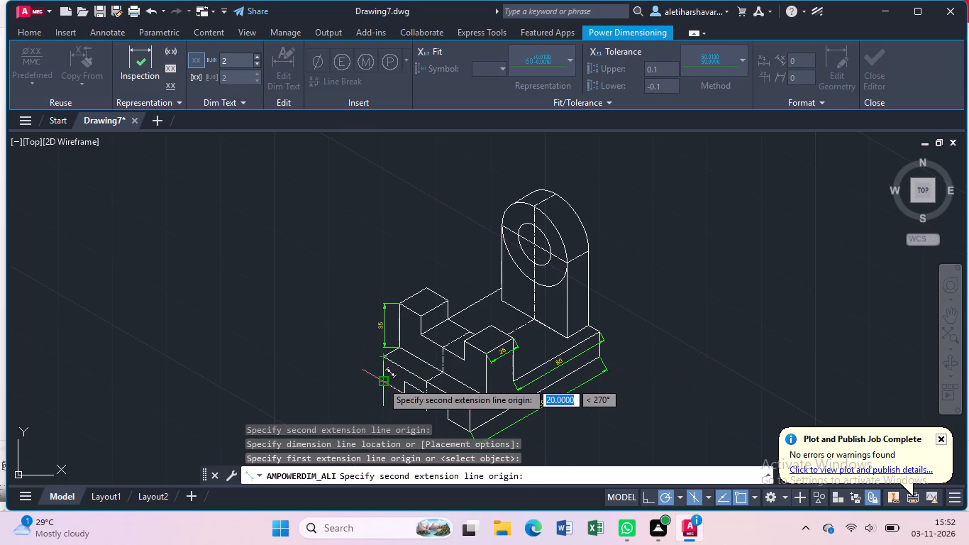
{"action": "left_click", "coordinate": [382, 382]}
{"action": "left_click", "coordinate": [363, 381]}
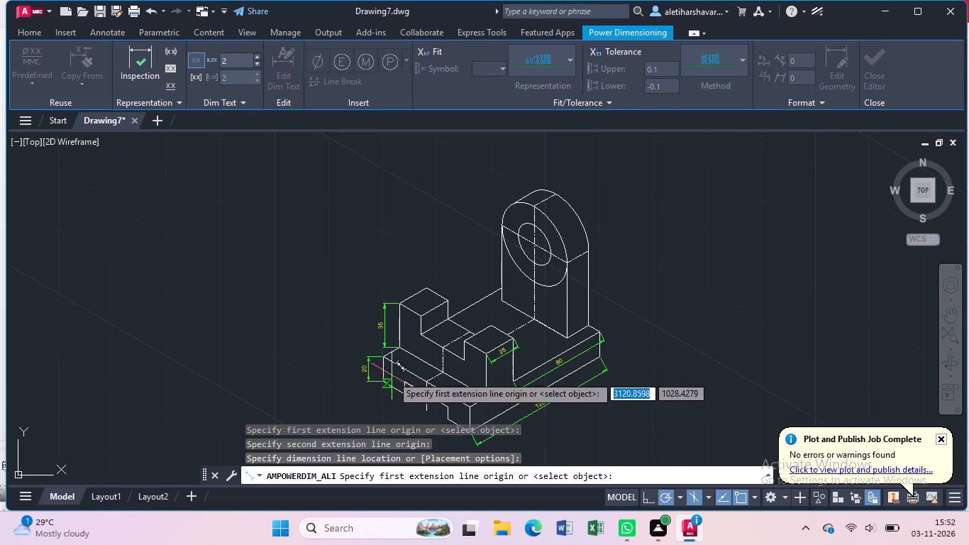
Dimension the base's lower front edge as three aligned segments in line: one foot, the notch opening and the other foot.
{"action": "scroll", "coordinate": [393, 373], "scroll_direction": "up", "scroll_amount": 2}
{"action": "middle_click_drag", "start_coordinate": [399, 376], "coordinate": [394, 211]}
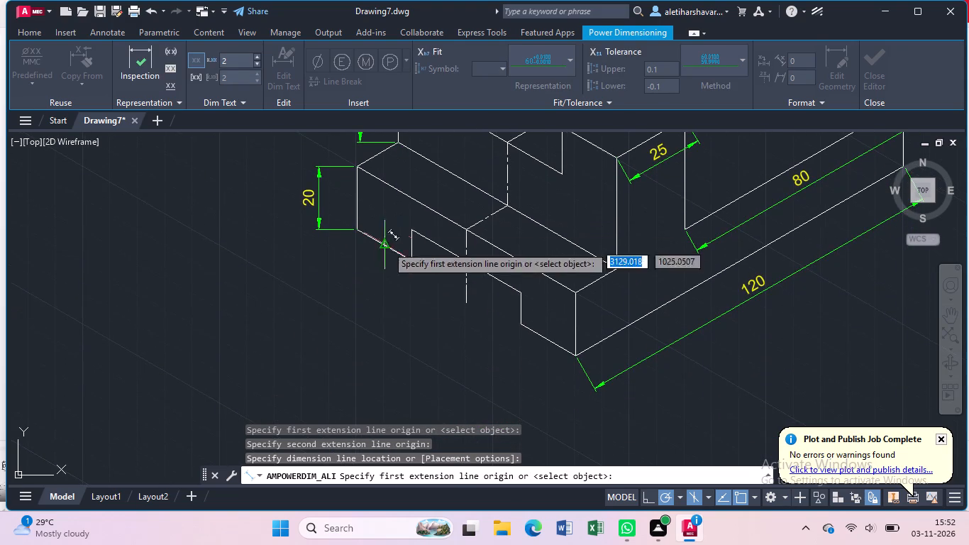
{"action": "left_click", "coordinate": [357, 231]}
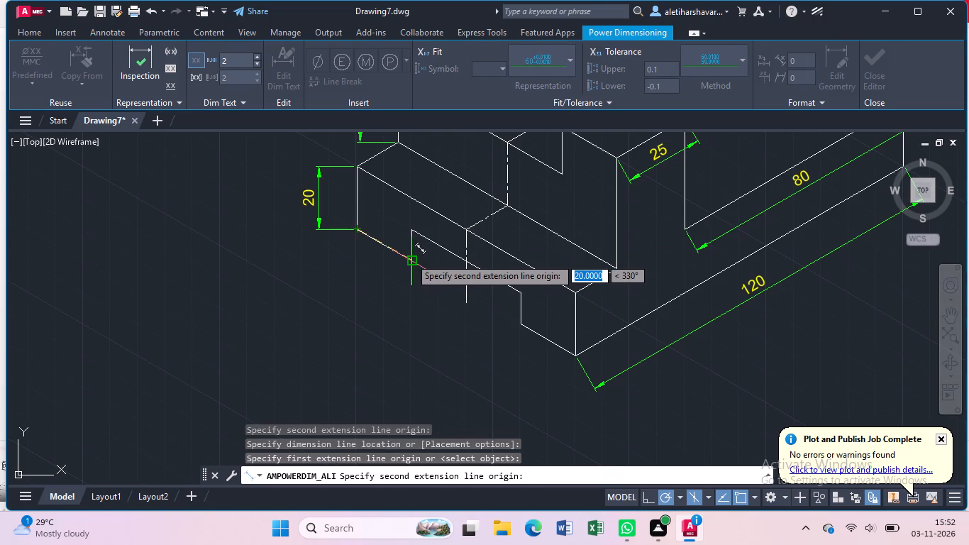
{"action": "left_click", "coordinate": [410, 258]}
{"action": "left_click", "coordinate": [394, 285]}
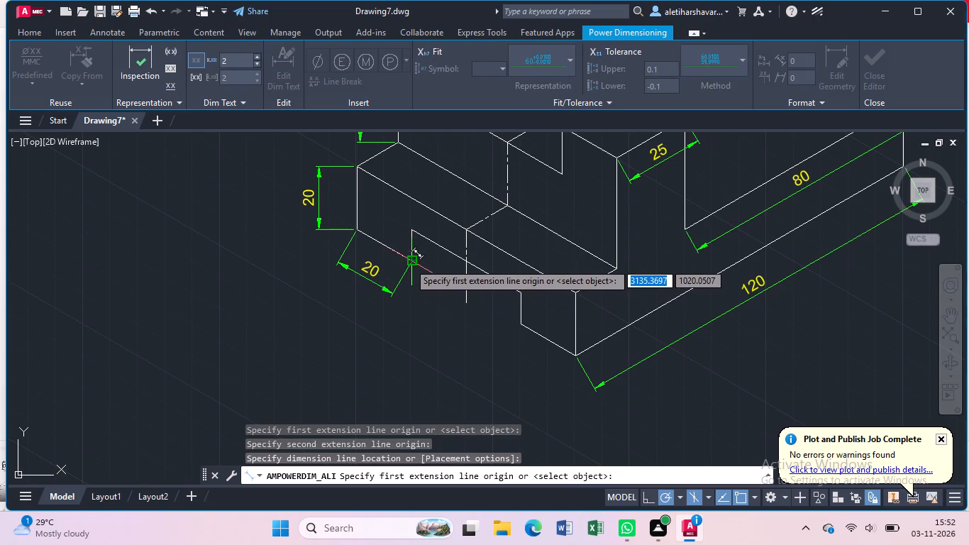
{"action": "left_click", "coordinate": [409, 263]}
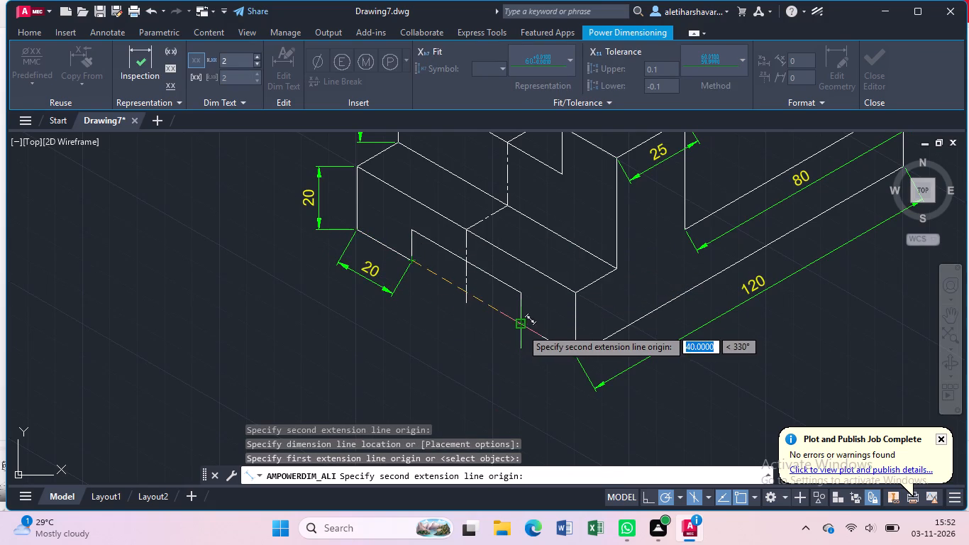
{"action": "left_click", "coordinate": [521, 329]}
{"action": "left_click", "coordinate": [499, 348]}
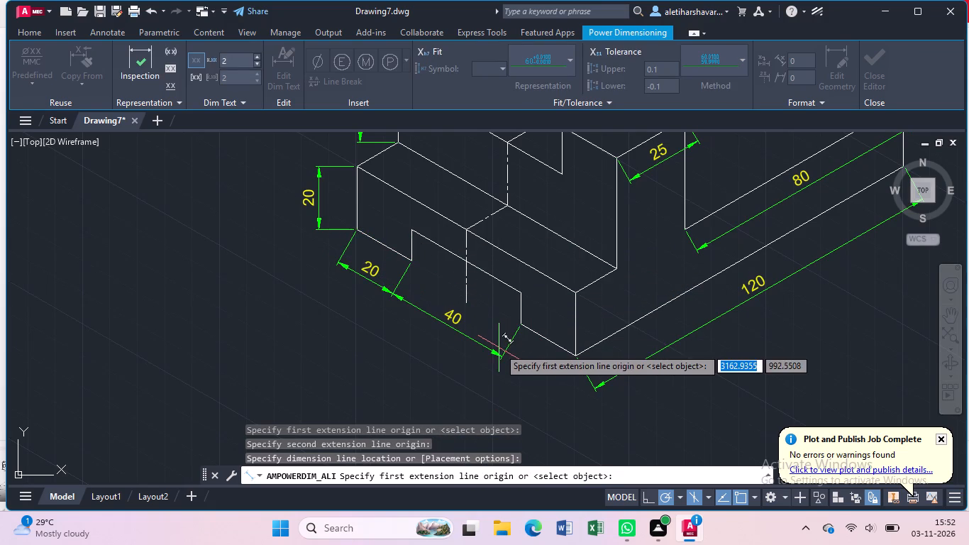
{"action": "left_click", "coordinate": [519, 328]}
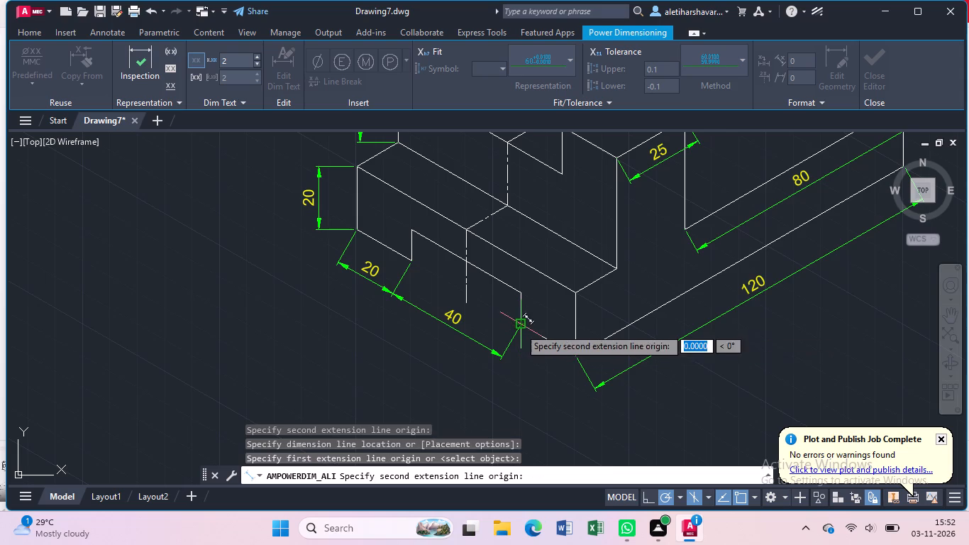
{"action": "left_click", "coordinate": [572, 356]}
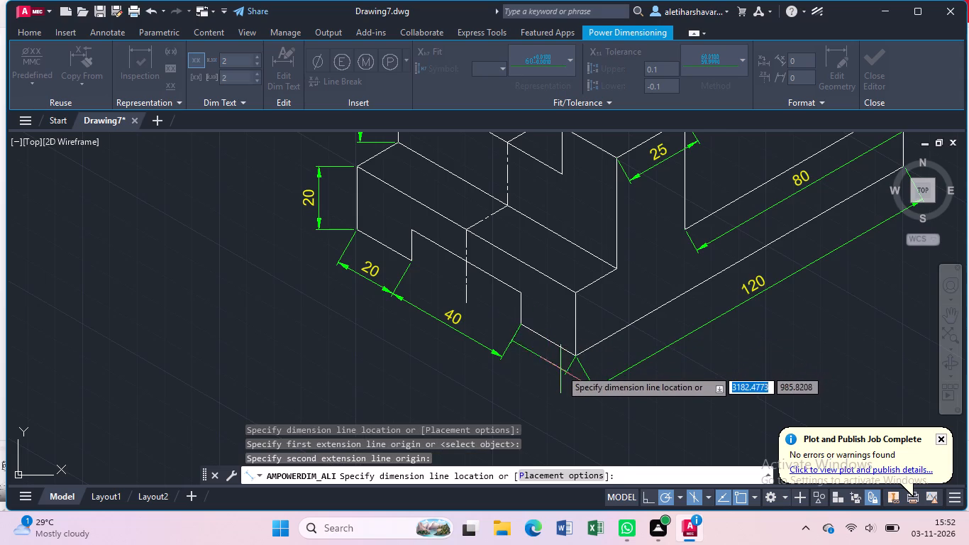
{"action": "left_click", "coordinate": [559, 378]}
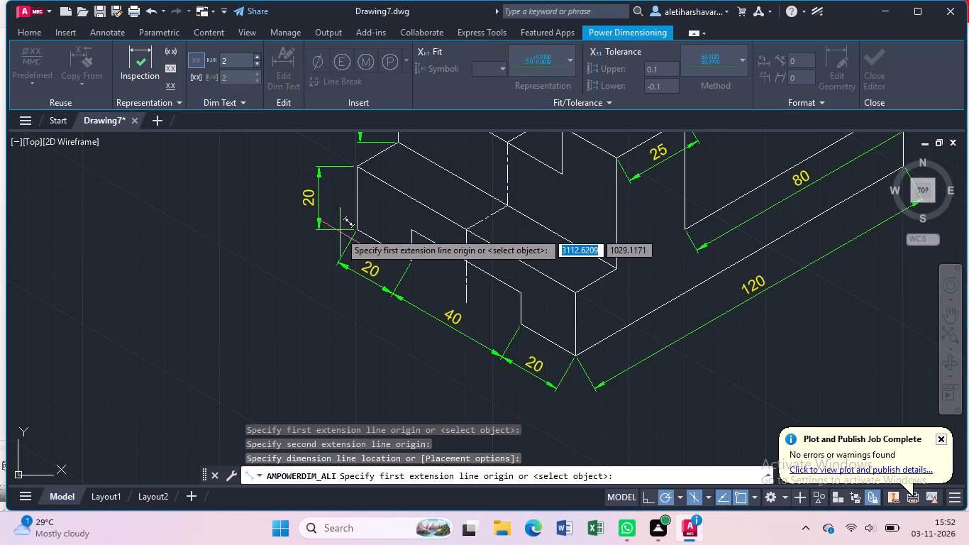
Dimension the base's overall front width, placed outside the row of foot and notch dimensions.
{"action": "left_click", "coordinate": [360, 231]}
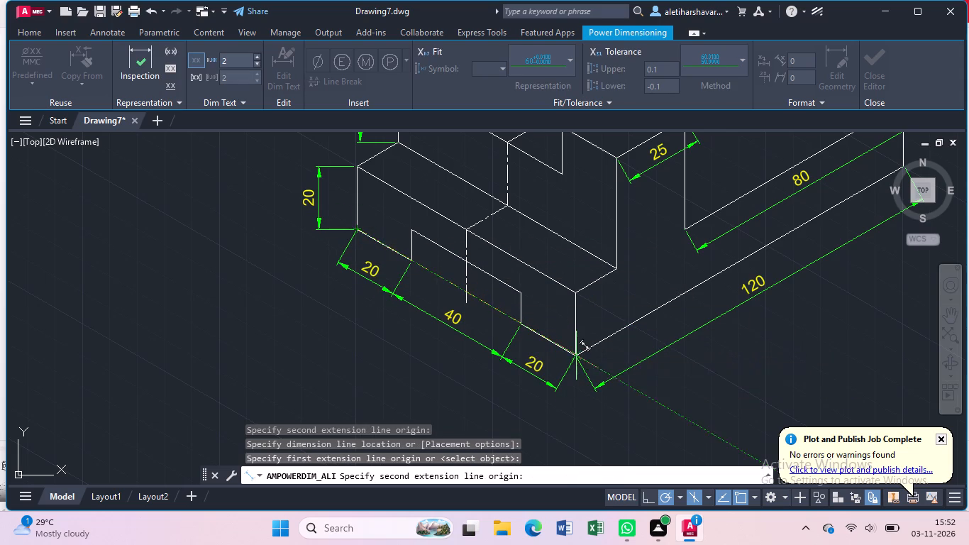
{"action": "left_click", "coordinate": [575, 356]}
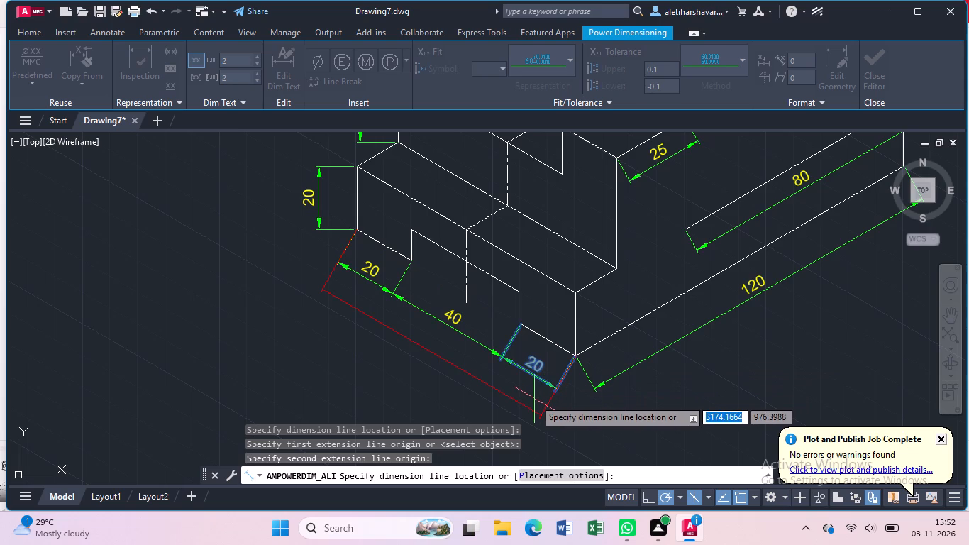
{"action": "left_click", "coordinate": [534, 399]}
Dimension the width of the far front block along its top rear edge.
{"action": "scroll", "coordinate": [628, 341], "scroll_direction": "down", "scroll_amount": 2}
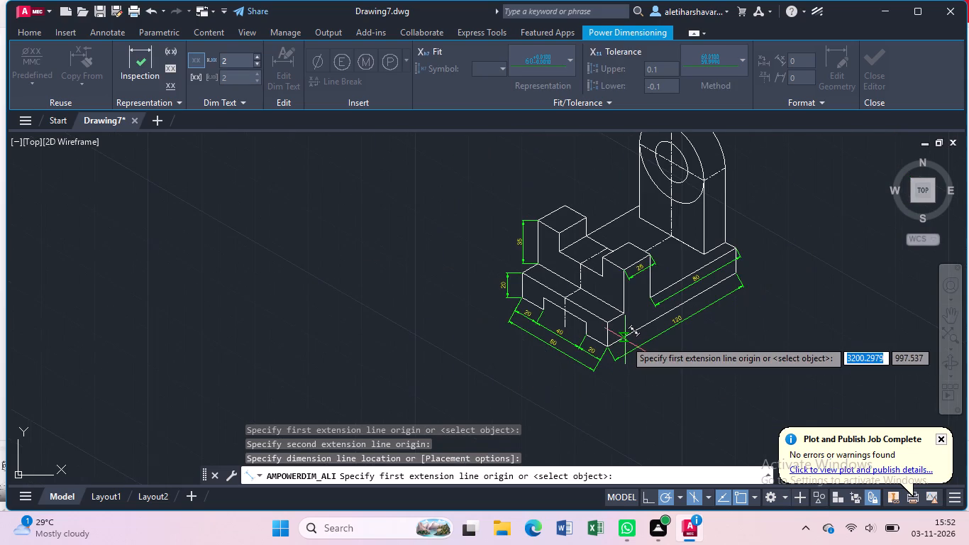
{"action": "left_click", "coordinate": [566, 207]}
{"action": "left_click", "coordinate": [589, 215]}
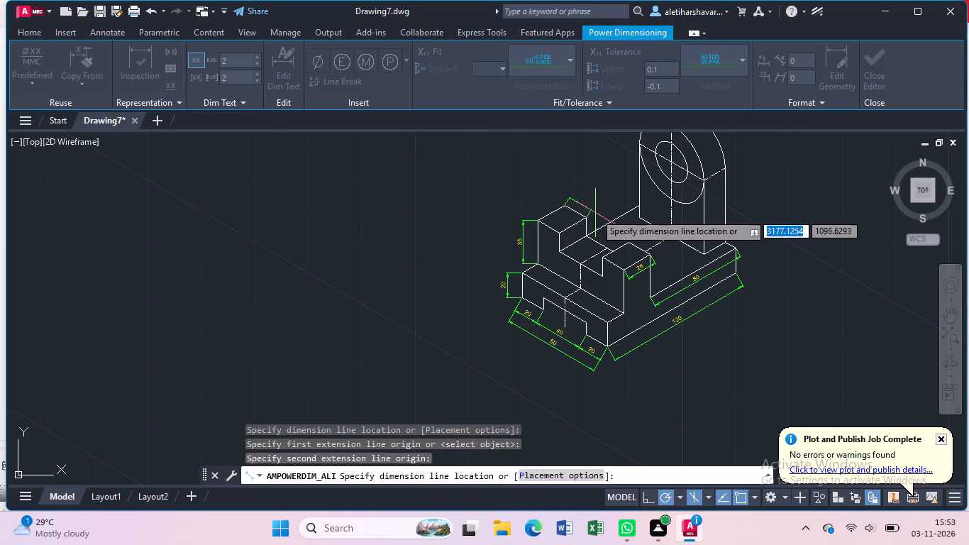
{"action": "left_click", "coordinate": [599, 210]}
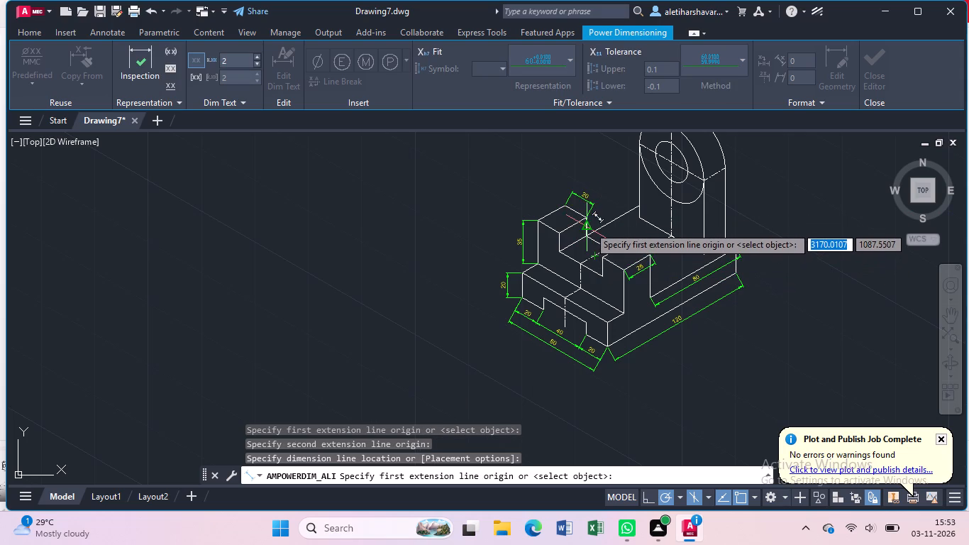
Dimension the depth and the floor width of the slot between the two front blocks.
{"action": "scroll", "coordinate": [587, 226], "scroll_direction": "up", "scroll_amount": 2}
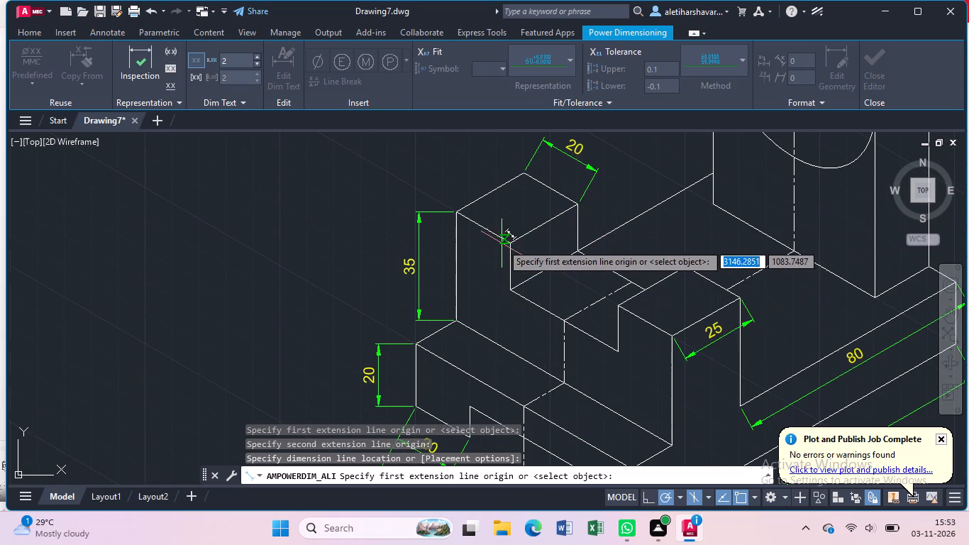
{"action": "left_click", "coordinate": [508, 241]}
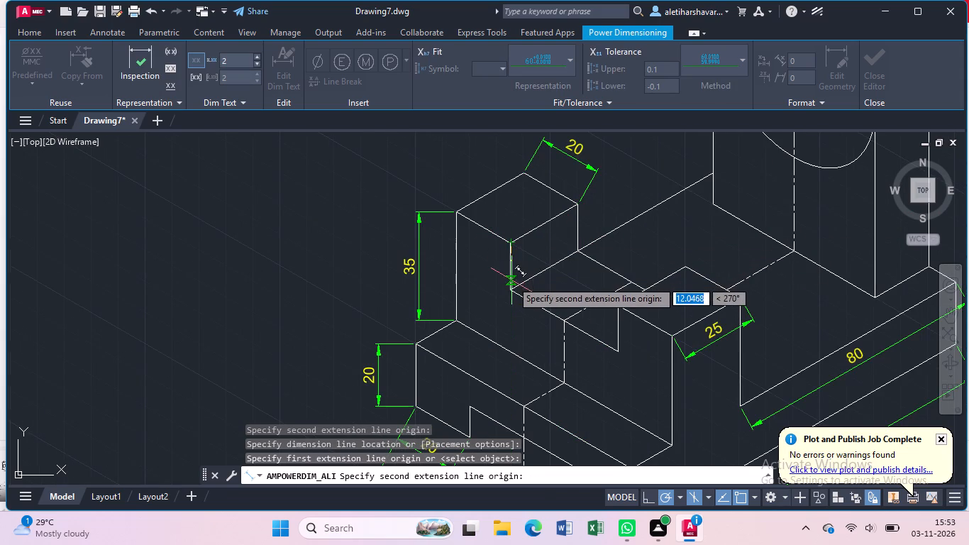
{"action": "left_click", "coordinate": [512, 286]}
{"action": "left_click", "coordinate": [519, 281]}
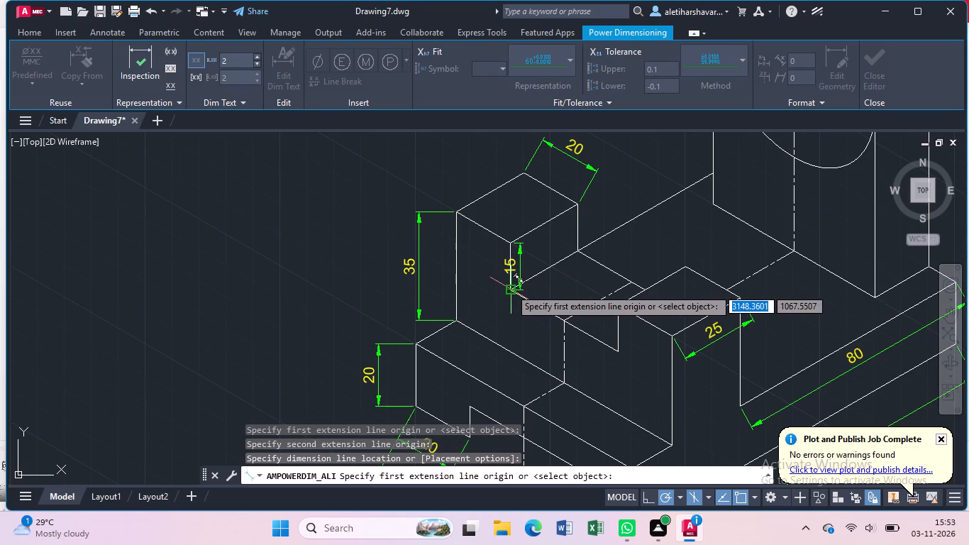
{"action": "left_click", "coordinate": [510, 288]}
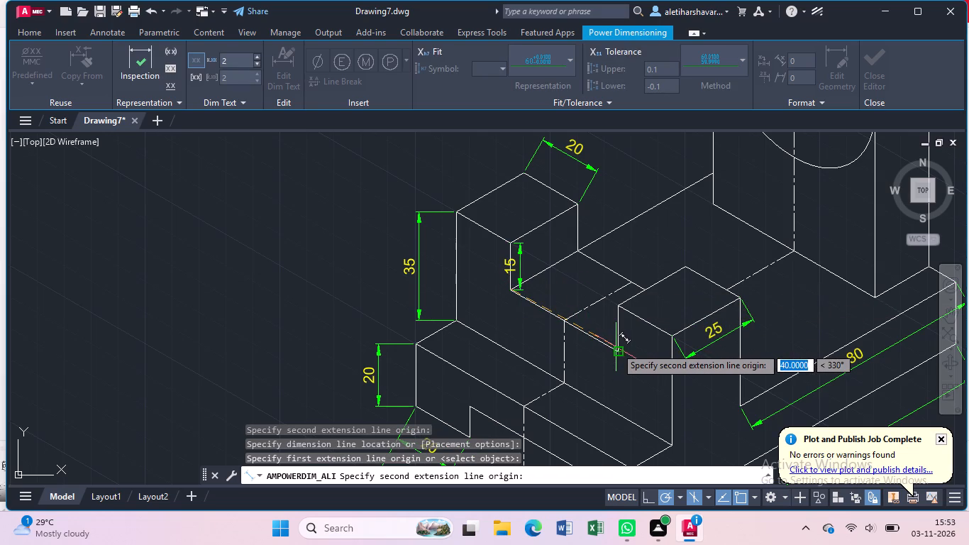
{"action": "left_click", "coordinate": [616, 350]}
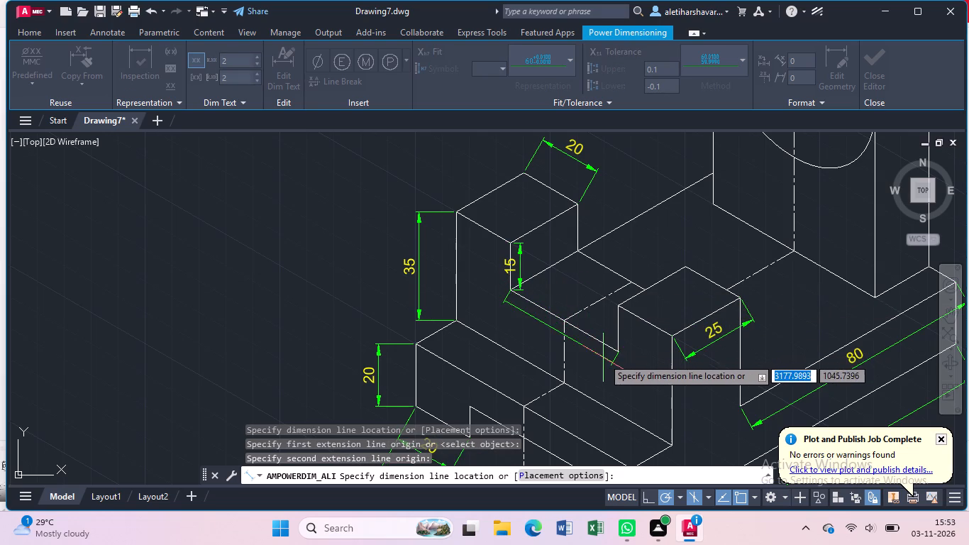
{"action": "left_click", "coordinate": [597, 370]}
{"action": "scroll", "coordinate": [627, 355], "scroll_direction": "down", "scroll_amount": 1}
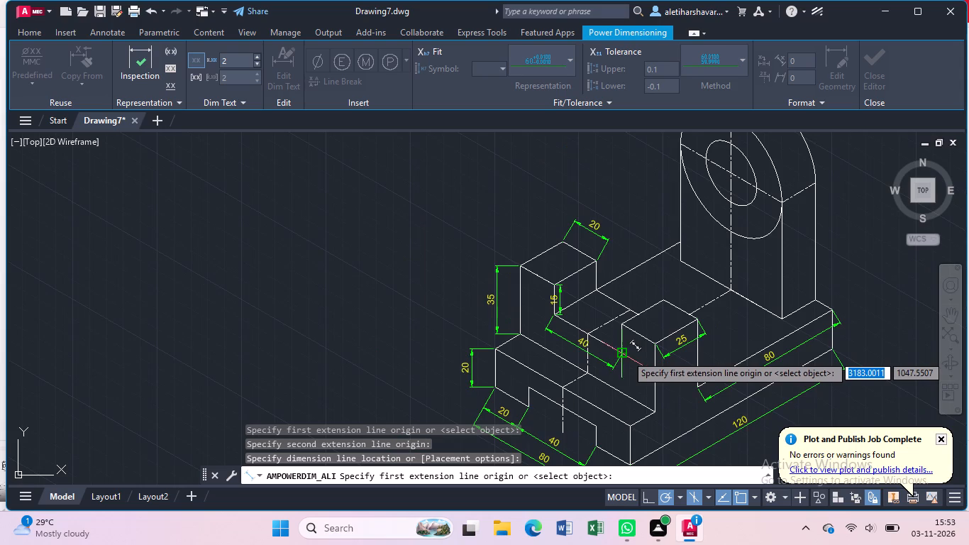
{"action": "scroll", "coordinate": [625, 355], "scroll_direction": "down", "scroll_amount": 1}
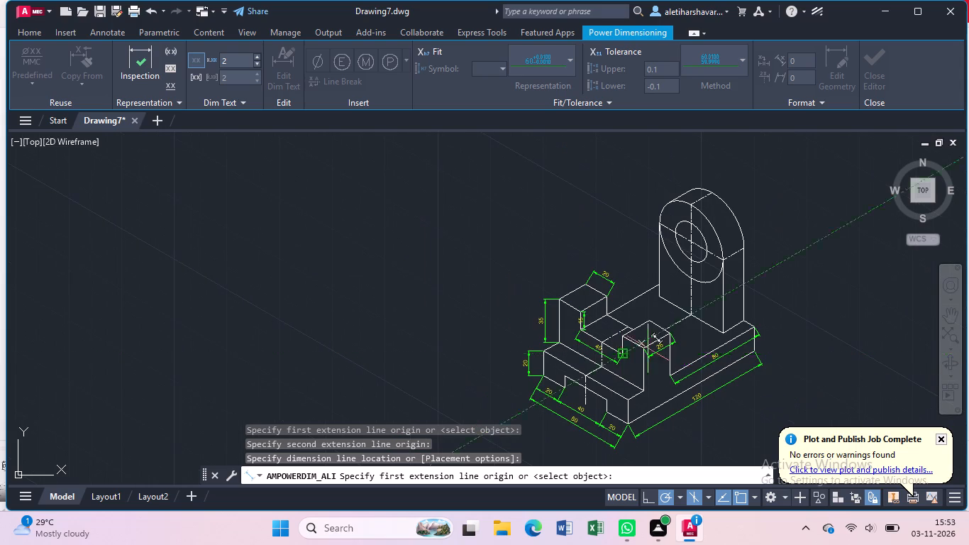
Dimension the upright's straight side height from the base top to the arc's start, and its thickness at the arc's start.
{"action": "left_click", "coordinate": [723, 257]}
{"action": "left_click", "coordinate": [724, 331]}
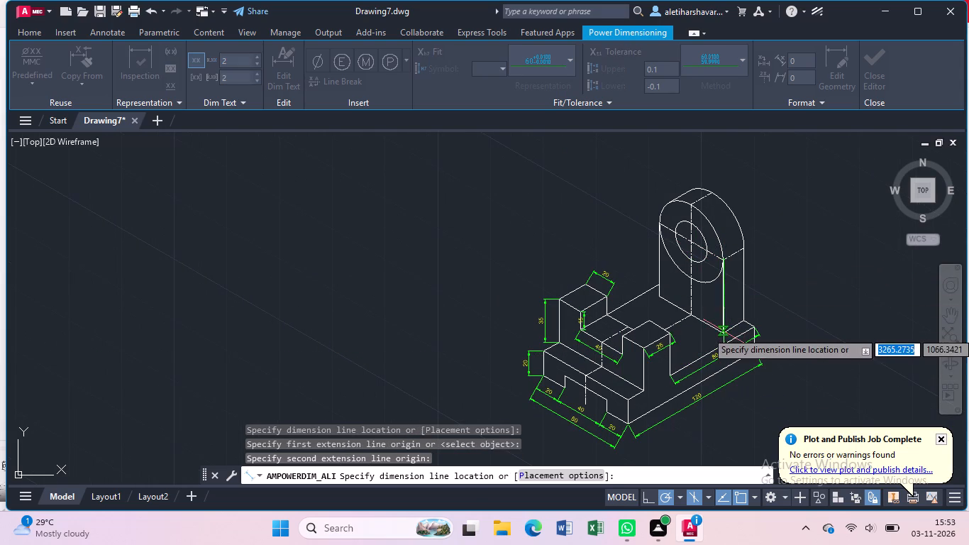
{"action": "left_click", "coordinate": [733, 325]}
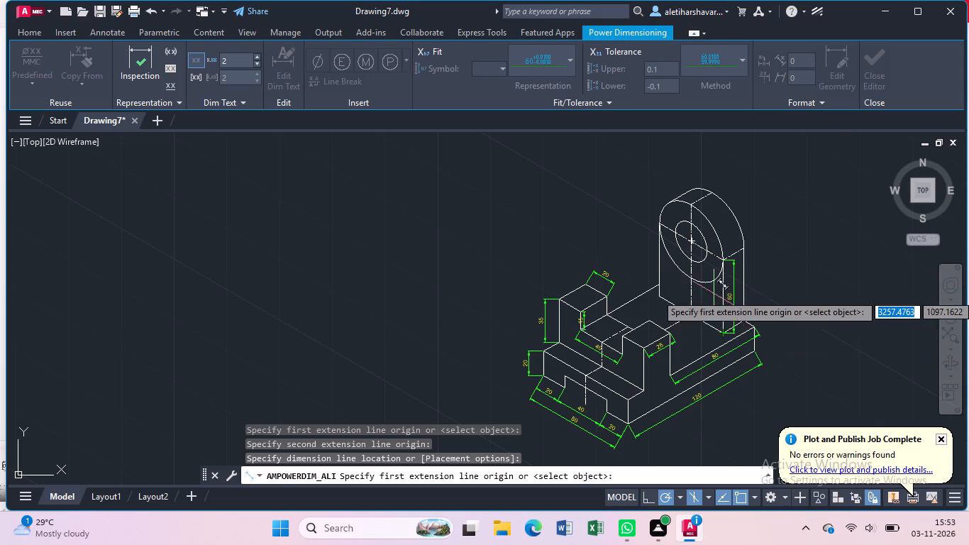
{"action": "left_click", "coordinate": [721, 260]}
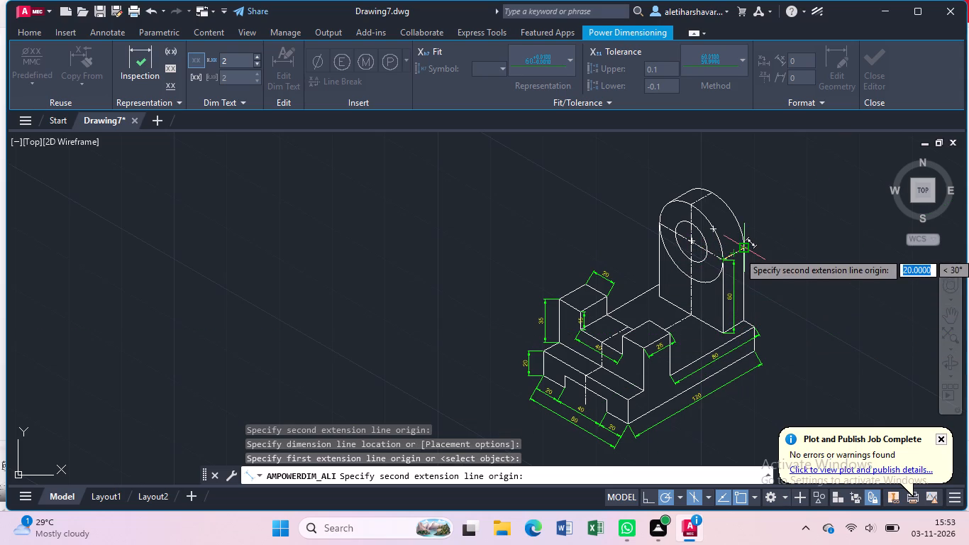
{"action": "left_click", "coordinate": [743, 251]}
{"action": "left_click", "coordinate": [742, 241]}
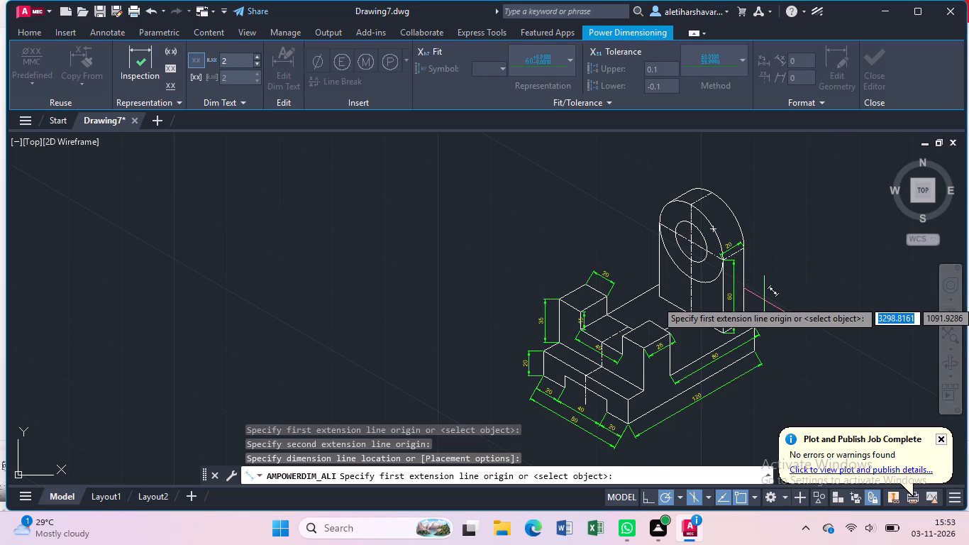
Dimension the upright's width along its front bottom edge, placed just in front of it on the base.
{"action": "left_click", "coordinate": [655, 295]}
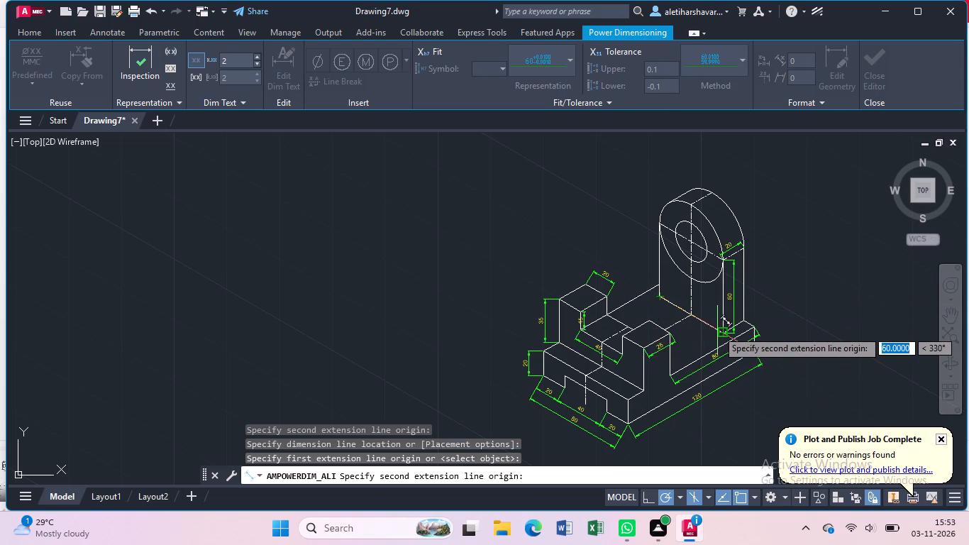
{"action": "left_click", "coordinate": [719, 330]}
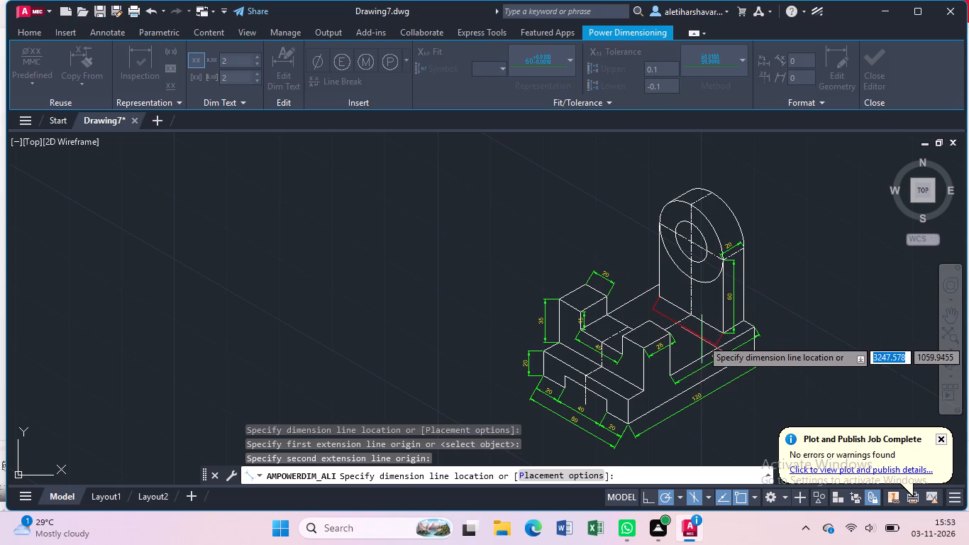
{"action": "left_click", "coordinate": [702, 339]}
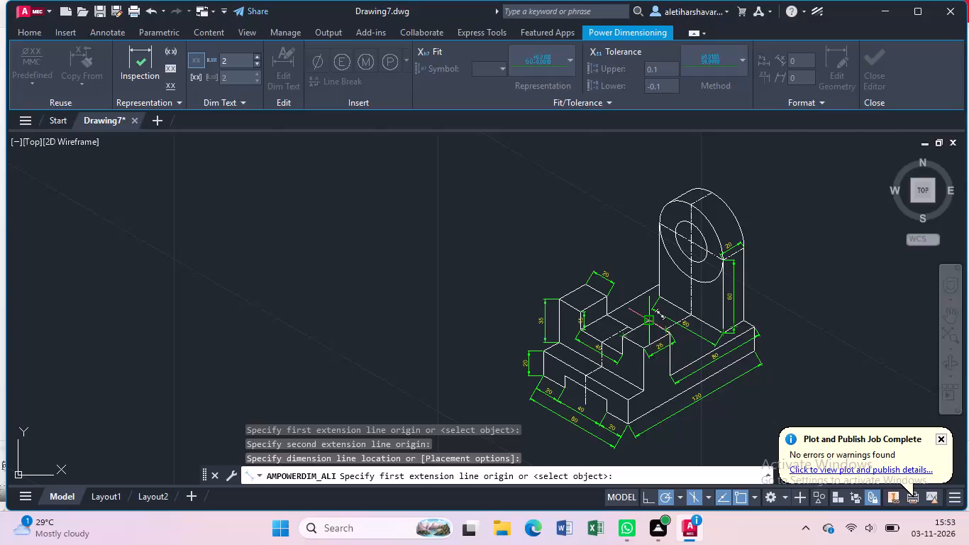
Dimension the depth of the front ledge, from the base's near front corner to the near block's face, and finish dimensioning.
{"action": "scroll", "coordinate": [634, 382], "scroll_direction": "up", "scroll_amount": 1}
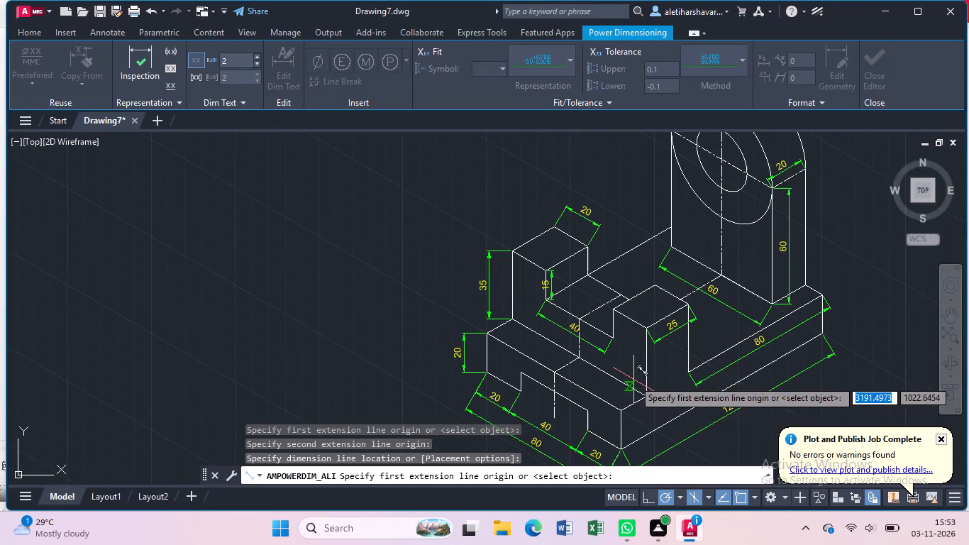
{"action": "left_click", "coordinate": [623, 407]}
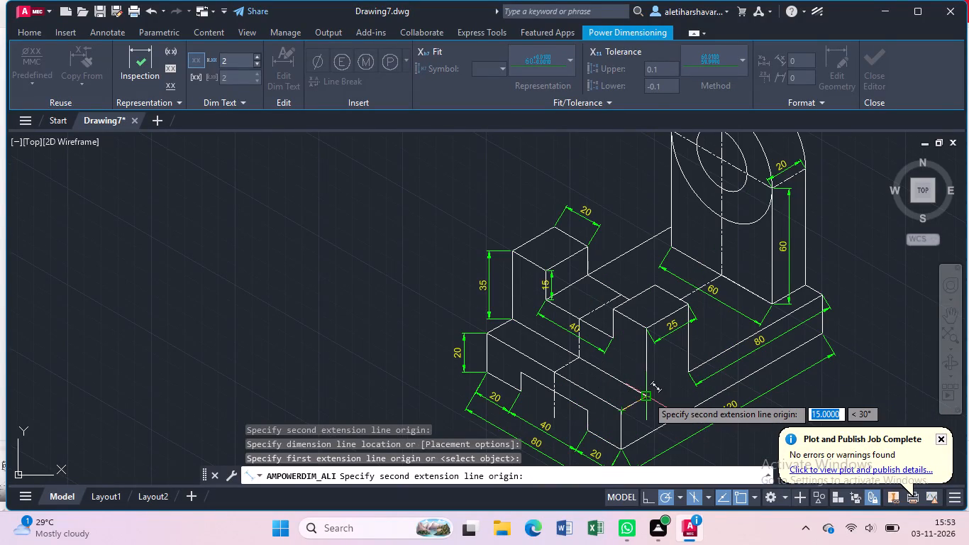
{"action": "left_click", "coordinate": [647, 396]}
{"action": "left_click", "coordinate": [655, 414]}
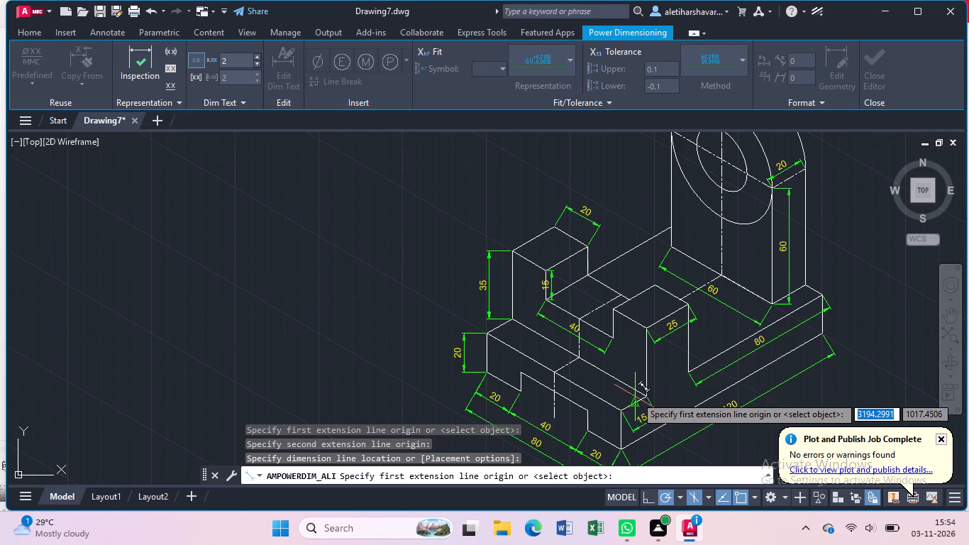
{"action": "scroll", "coordinate": [751, 380], "scroll_direction": "down", "scroll_amount": 1}
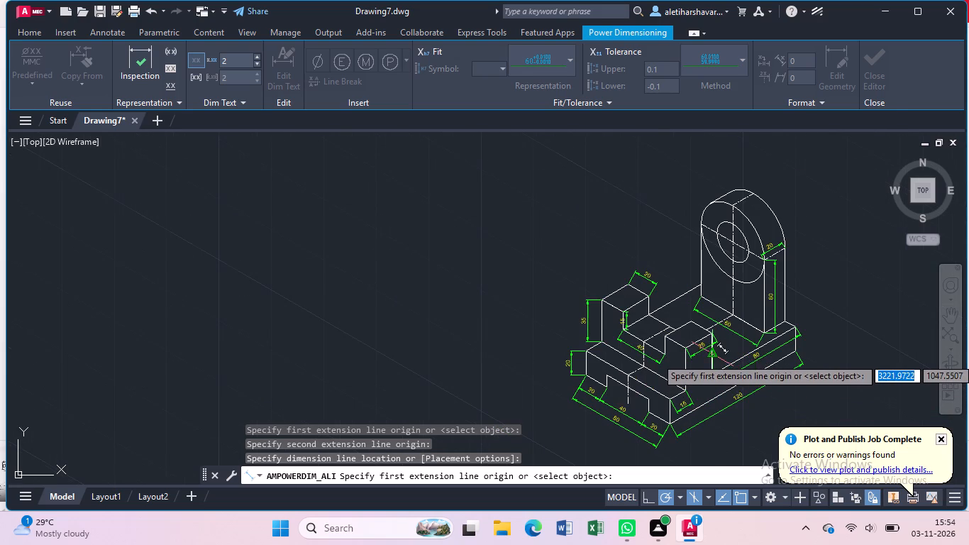
{"action": "scroll", "coordinate": [714, 358], "scroll_direction": "up", "scroll_amount": 2}
{"action": "scroll", "coordinate": [711, 360], "scroll_direction": "down", "scroll_amount": 2}
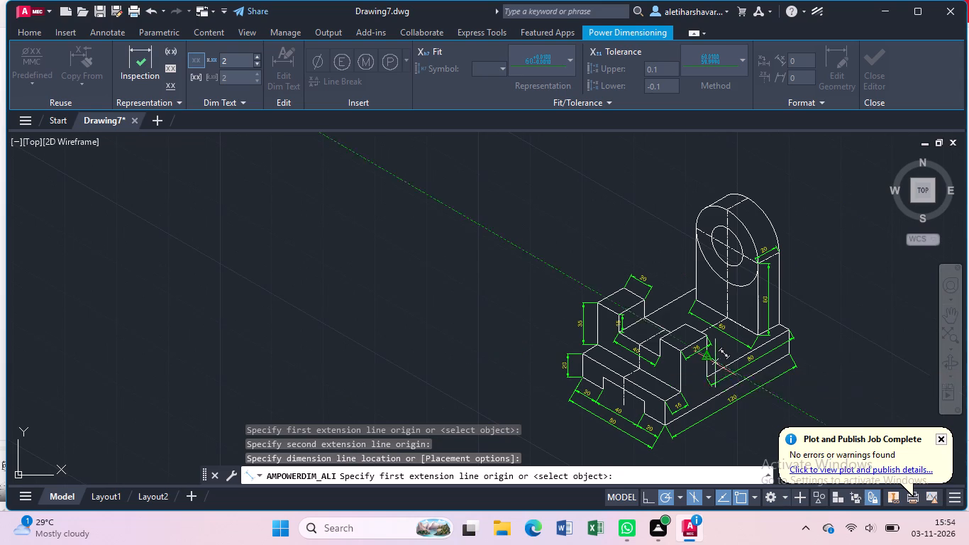
{"action": "key", "text": "Escape"}
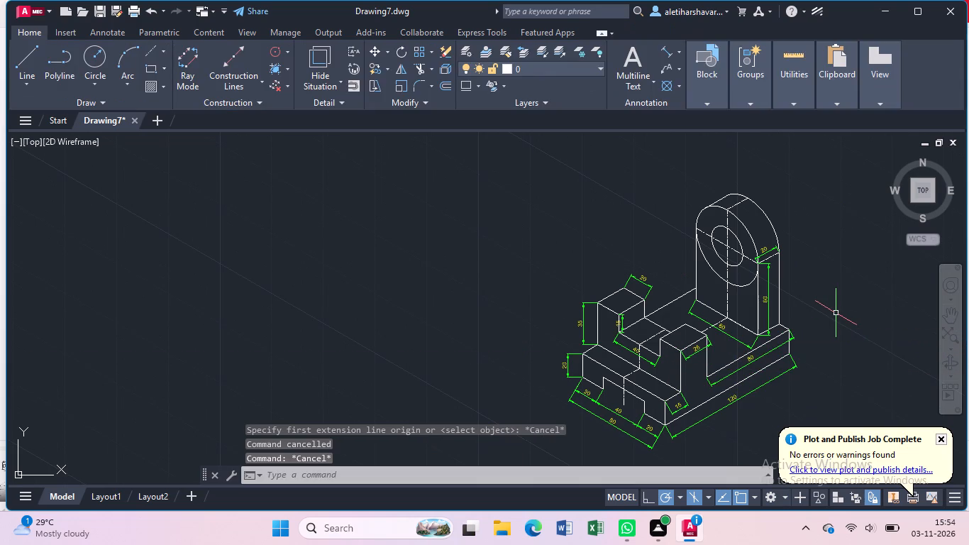
Add a multileader from the upright's front rounded edge reading R30, with yellow text of height 6.
{"action": "key", "text": "m"}
{"action": "key", "text": "l"}
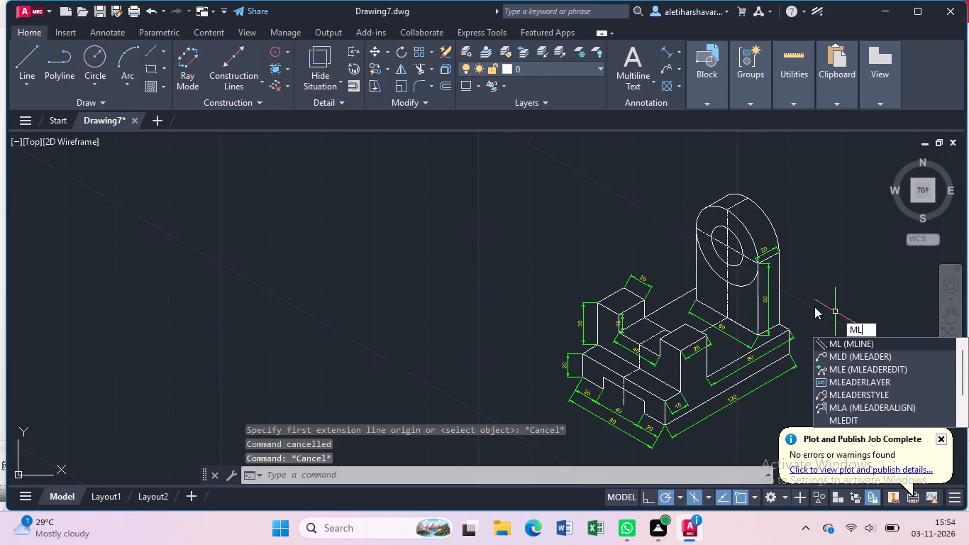
{"action": "left_click", "coordinate": [836, 359]}
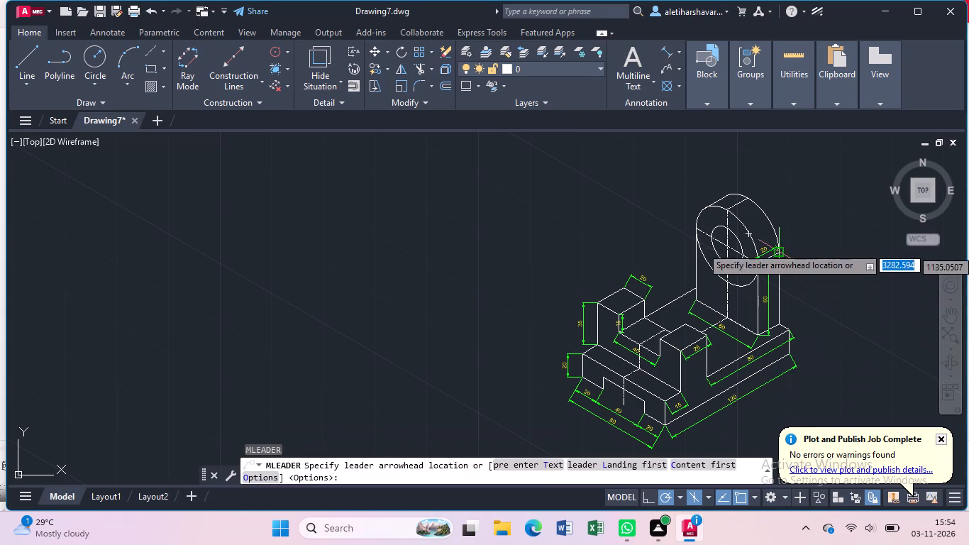
{"action": "left_click", "coordinate": [741, 223]}
{"action": "left_click", "coordinate": [775, 188]}
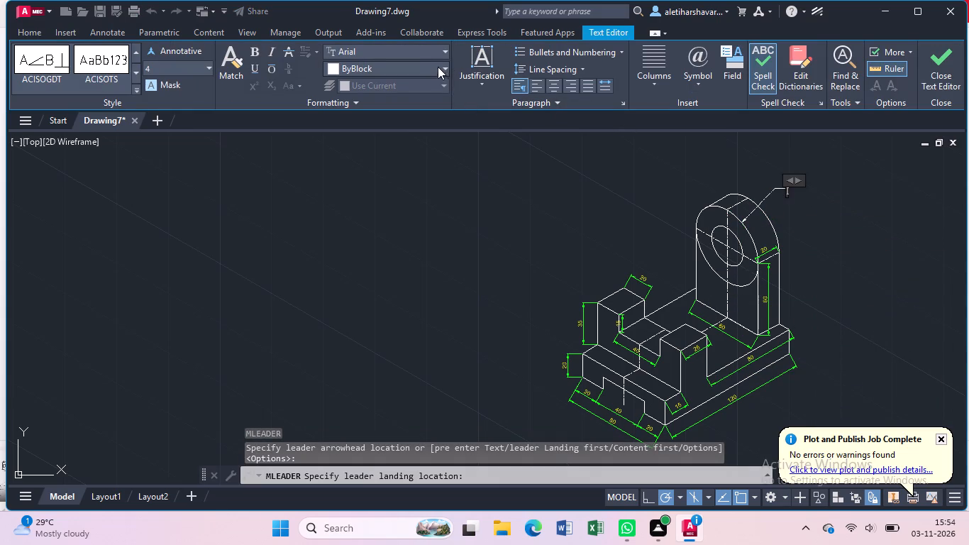
{"action": "left_click", "coordinate": [443, 68]}
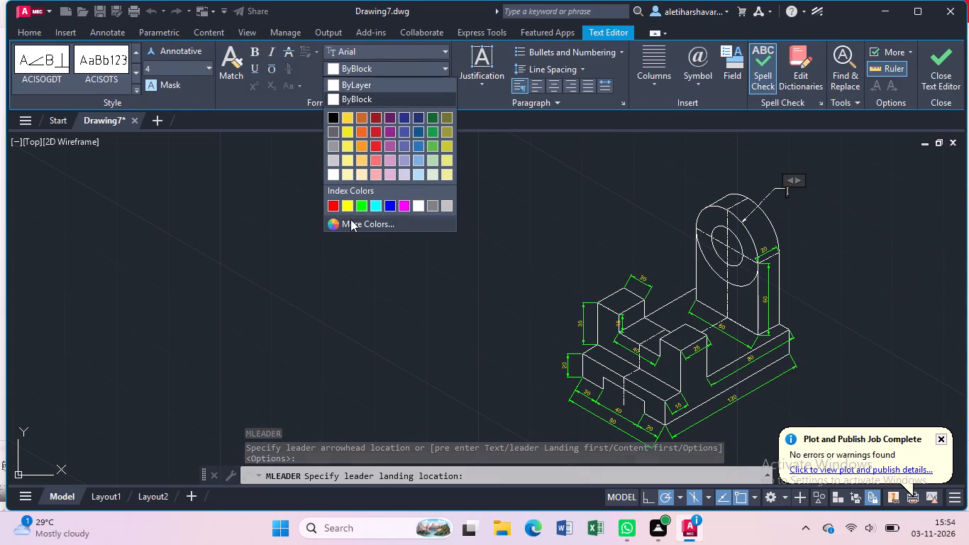
{"action": "left_click", "coordinate": [349, 204]}
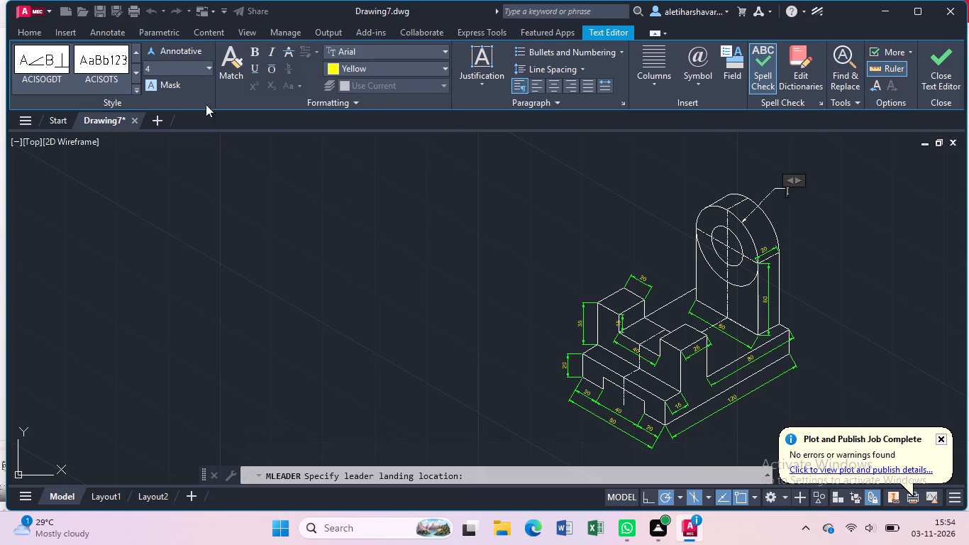
{"action": "left_click", "coordinate": [182, 71]}
{"action": "key", "text": "BackSpace"}
{"action": "key", "text": "6"}
{"action": "key", "text": "Return"}
{"action": "type", "text": "R3"}
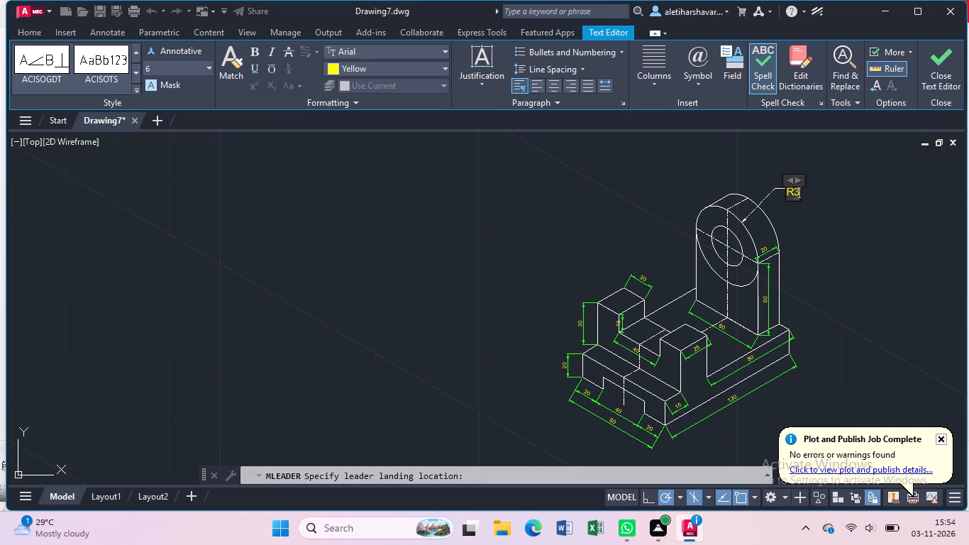
{"action": "key", "text": "0"}
{"action": "left_click", "coordinate": [182, 71]}
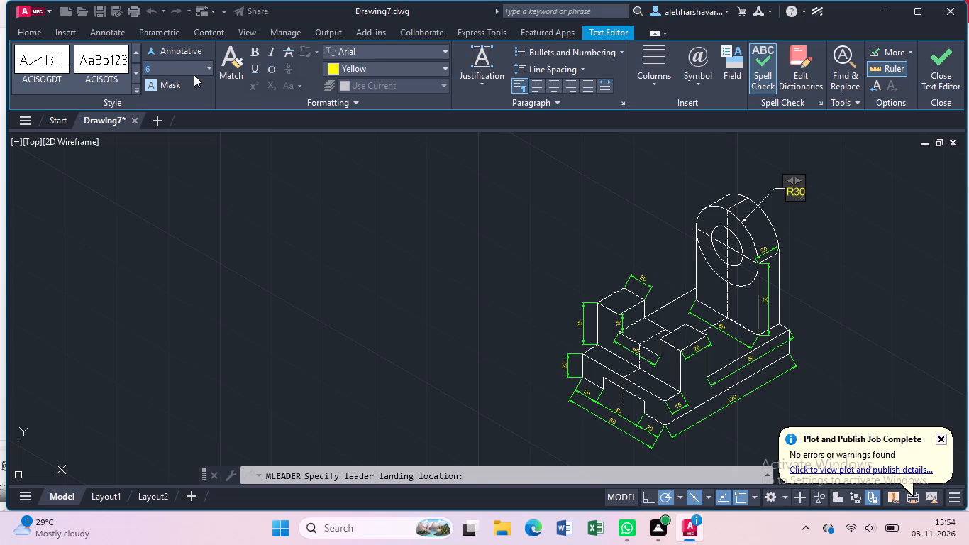
{"action": "left_click", "coordinate": [194, 75]}
{"action": "left_click", "coordinate": [775, 207]}
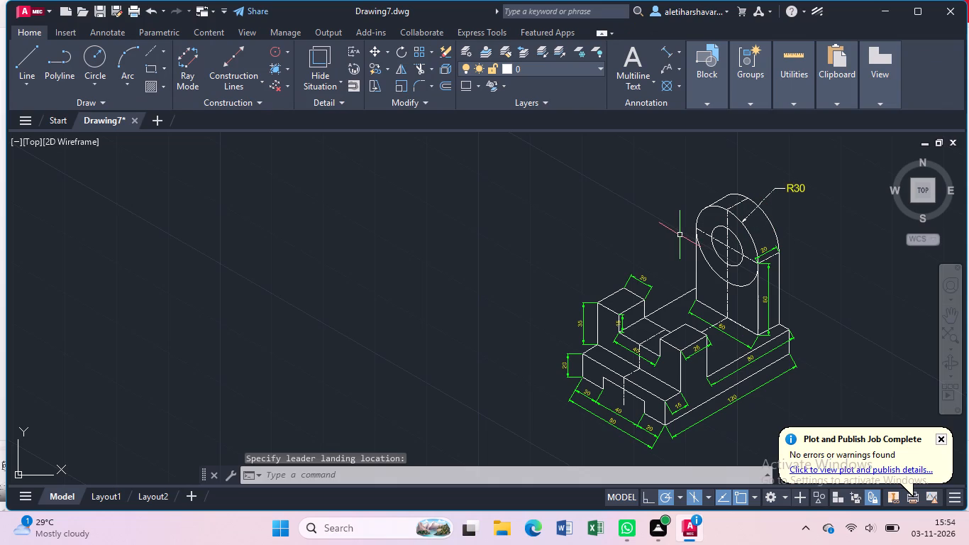
Add a multileader from the upright's hole reading Ø30, with yellow text of height 6.
{"action": "type", "text": "ml"}
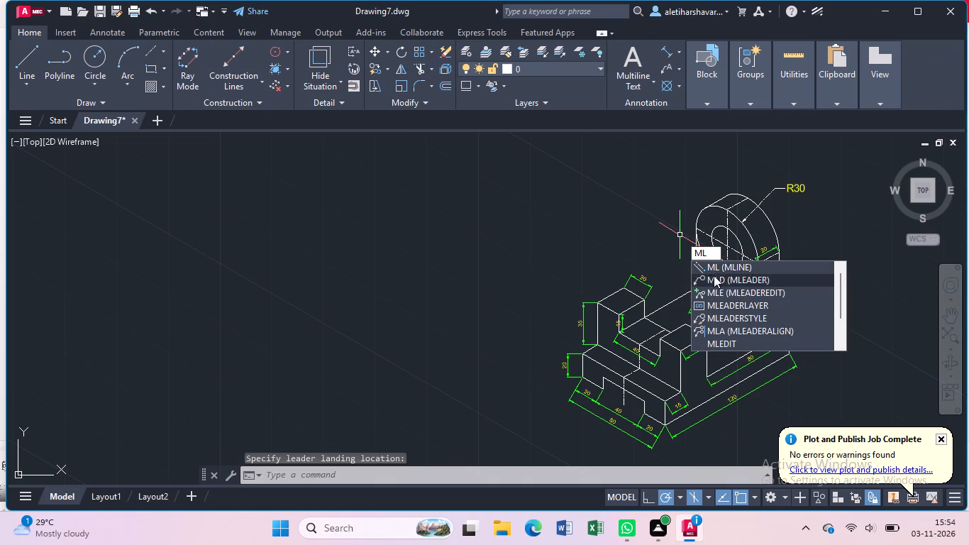
{"action": "left_click", "coordinate": [714, 276]}
{"action": "left_click", "coordinate": [745, 246]}
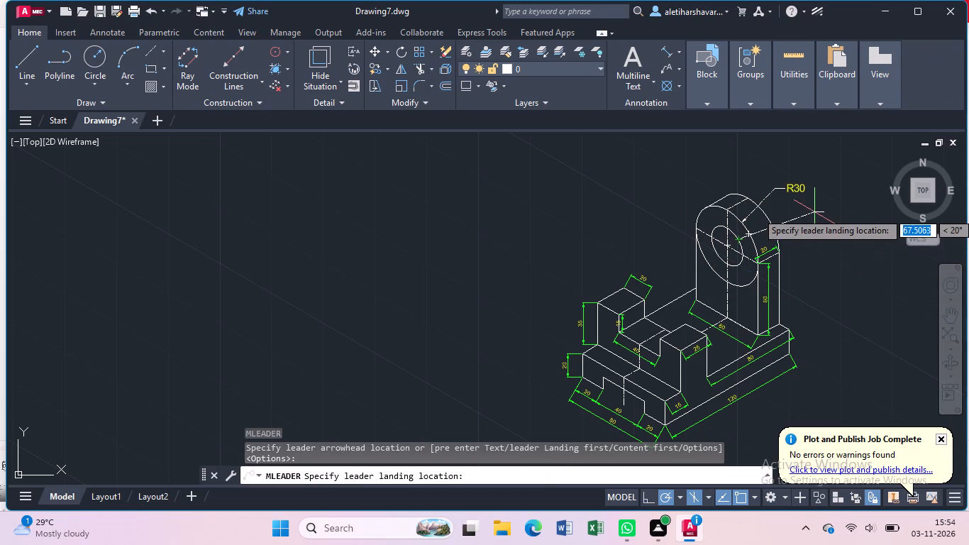
{"action": "left_click", "coordinate": [793, 224]}
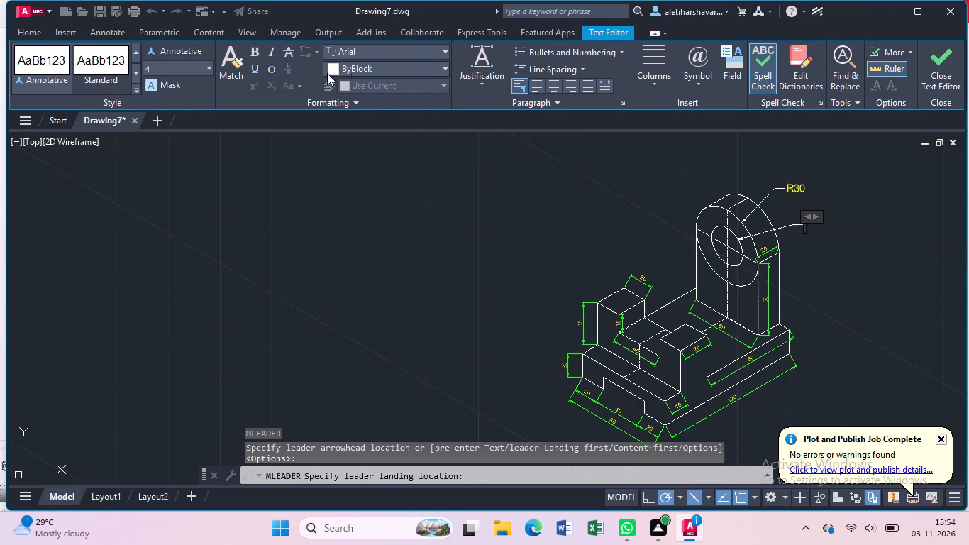
{"action": "left_click", "coordinate": [198, 67]}
{"action": "key", "text": "BackSpace"}
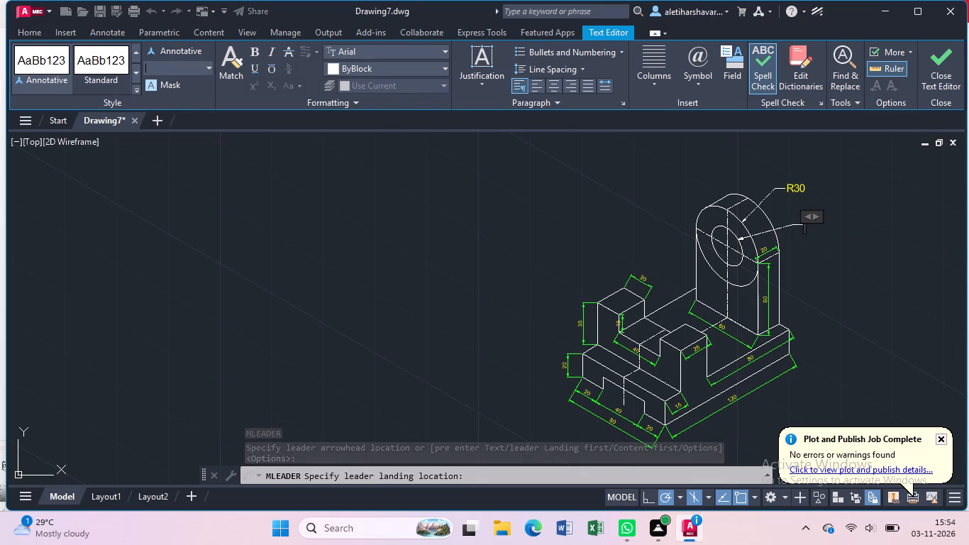
{"action": "key", "text": "6"}
{"action": "key", "text": "Return"}
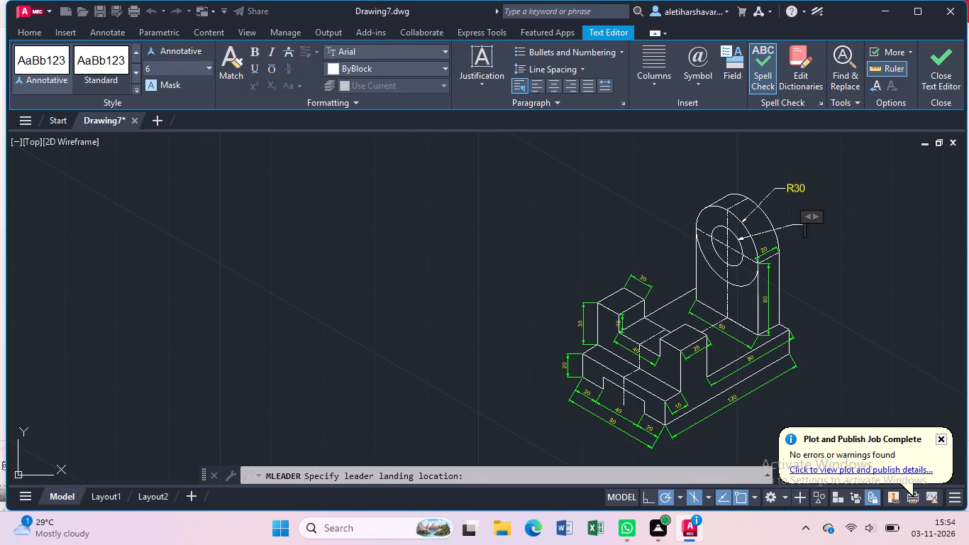
{"action": "left_click", "coordinate": [445, 70]}
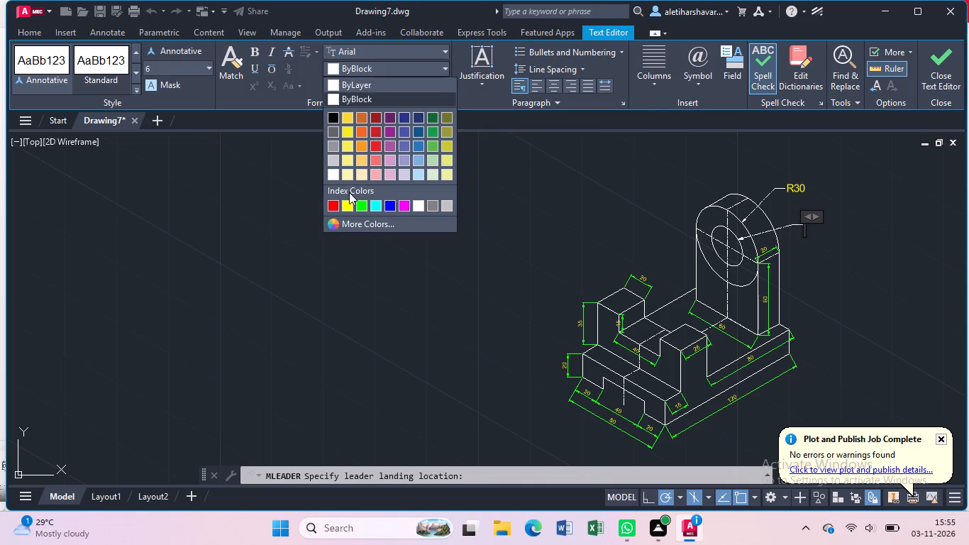
{"action": "left_click", "coordinate": [349, 202]}
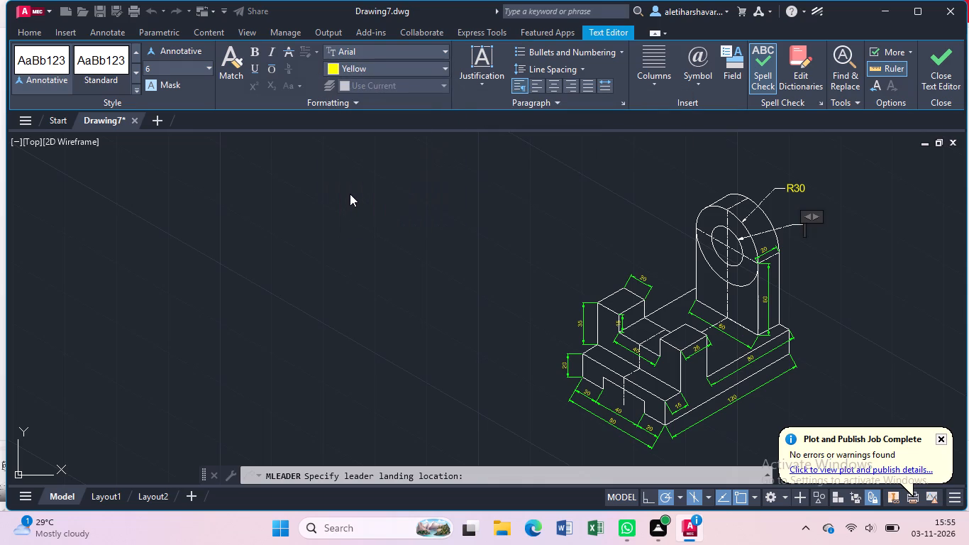
{"action": "key", "text": "ctrl+5"}
{"action": "key", "text": "ctrl+5"}
{"action": "key", "text": "shift+percent"}
{"action": "key", "text": "shift+percent"}
{"action": "key", "text": "c"}
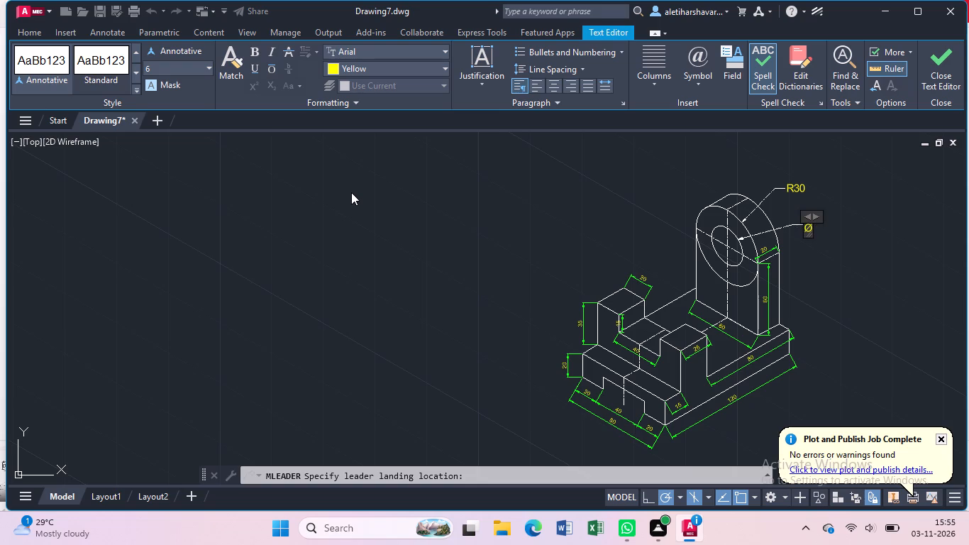
{"action": "key", "text": "3"}
{"action": "key", "text": "0"}
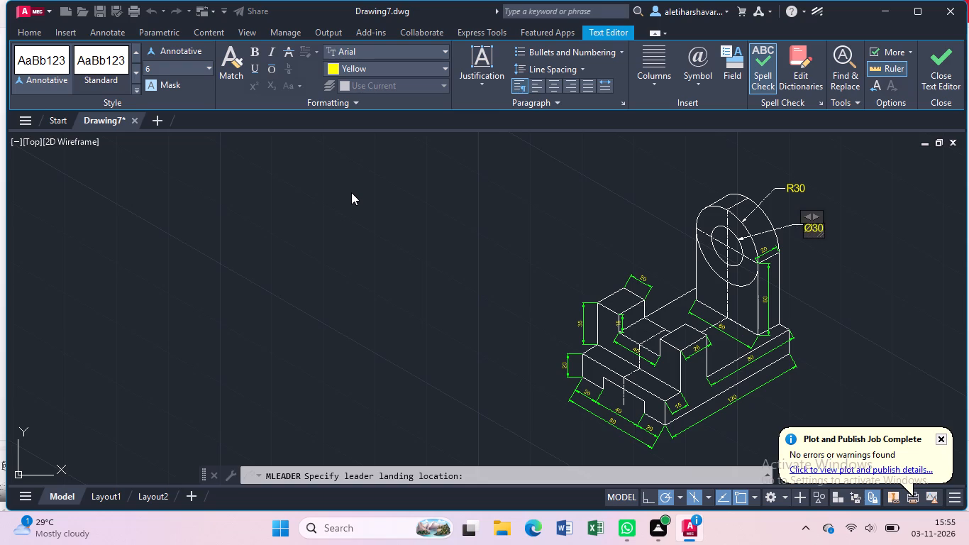
{"action": "left_click", "coordinate": [351, 192]}
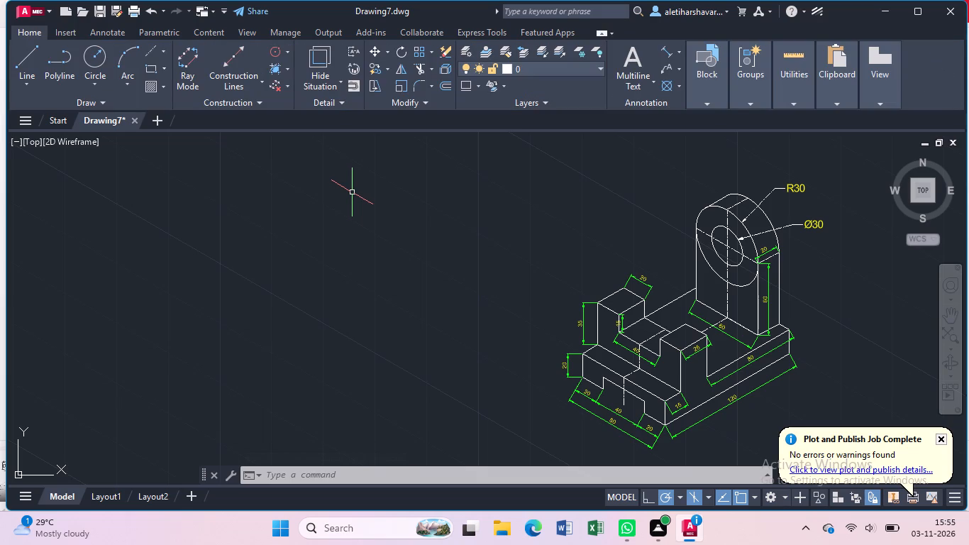
Set the AM_ISO dimension style's text height to 6 and make the style current.
{"action": "key", "text": "d"}
{"action": "key", "text": "Return"}
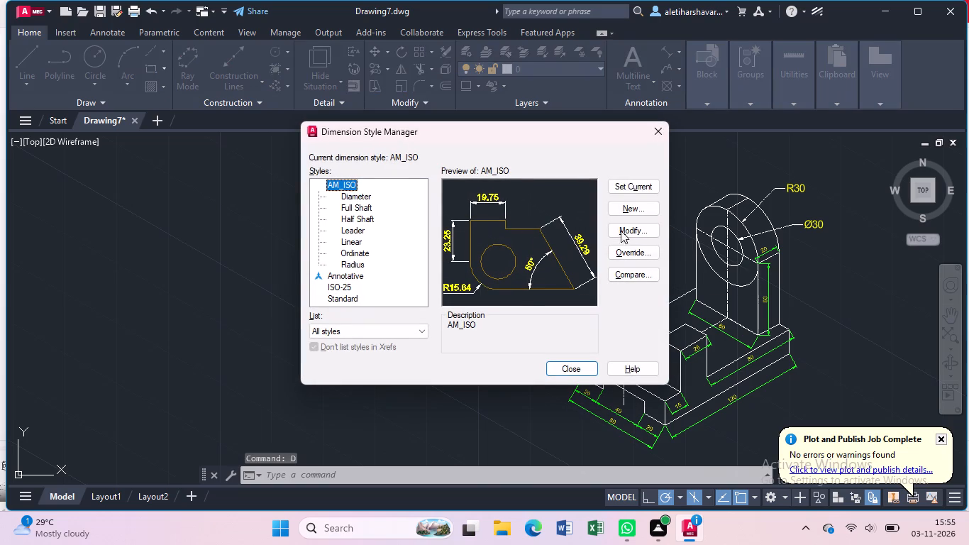
{"action": "left_click", "coordinate": [632, 233]}
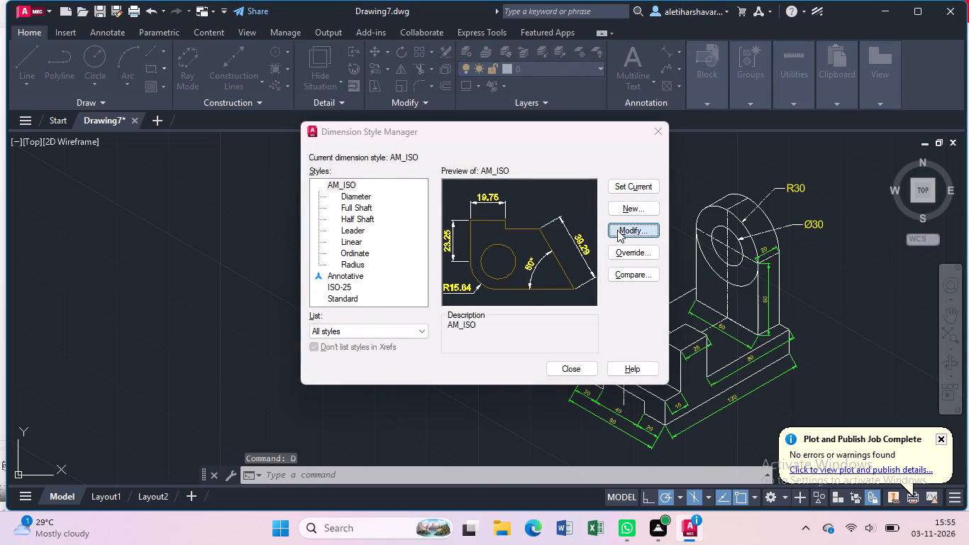
{"action": "left_click", "coordinate": [450, 205]}
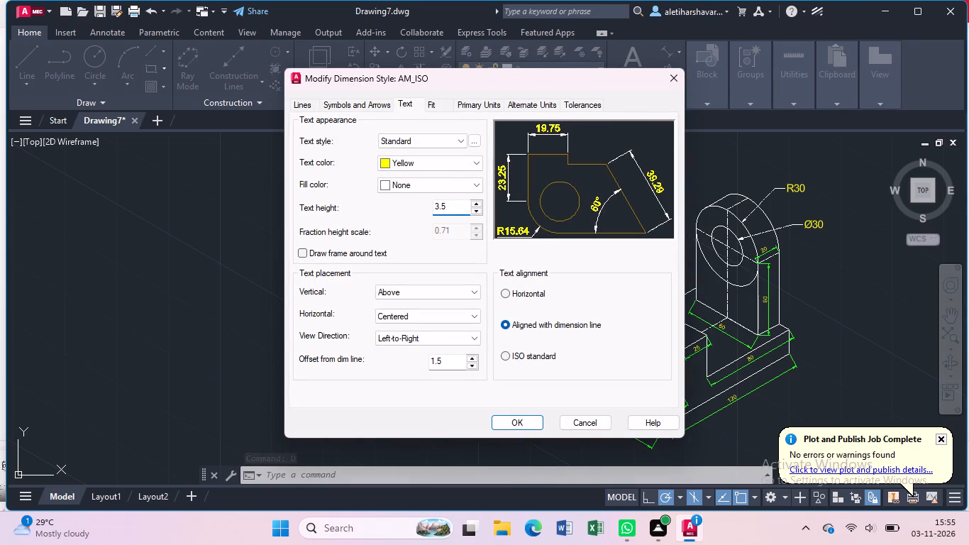
{"action": "key", "text": "BackSpace"}
{"action": "key", "text": "BackSpace"}
{"action": "key", "text": "BackSpace"}
{"action": "key", "text": "6"}
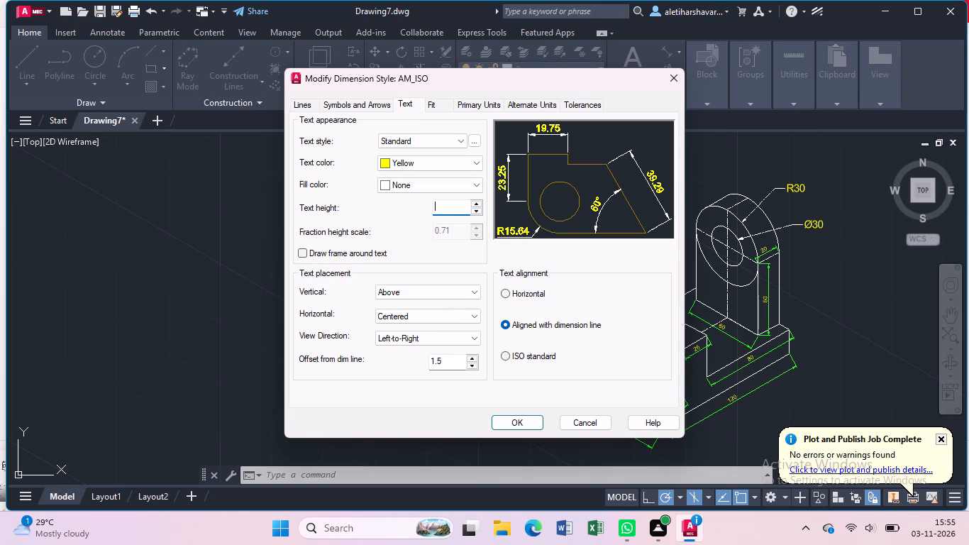
{"action": "key", "text": "Return"}
{"action": "left_click", "coordinate": [519, 419]}
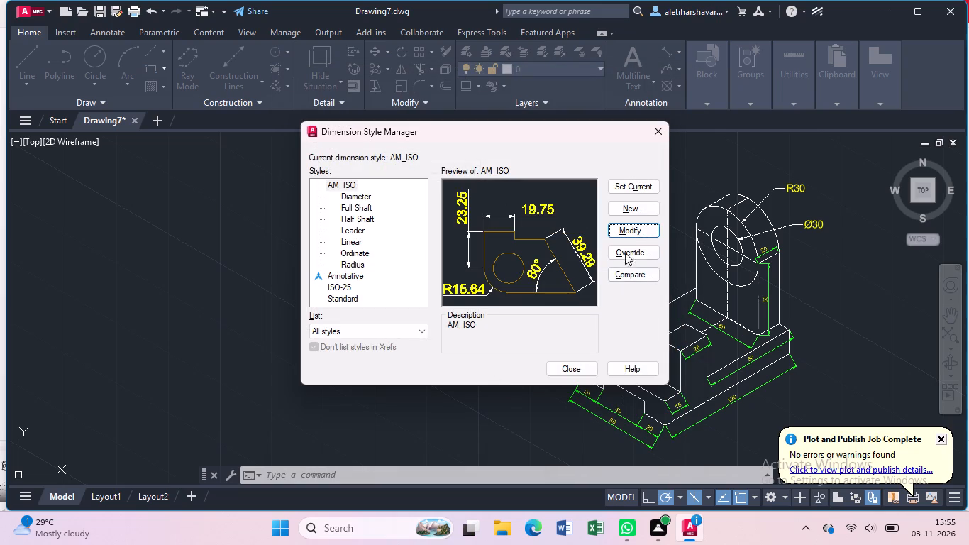
{"action": "left_click", "coordinate": [638, 185]}
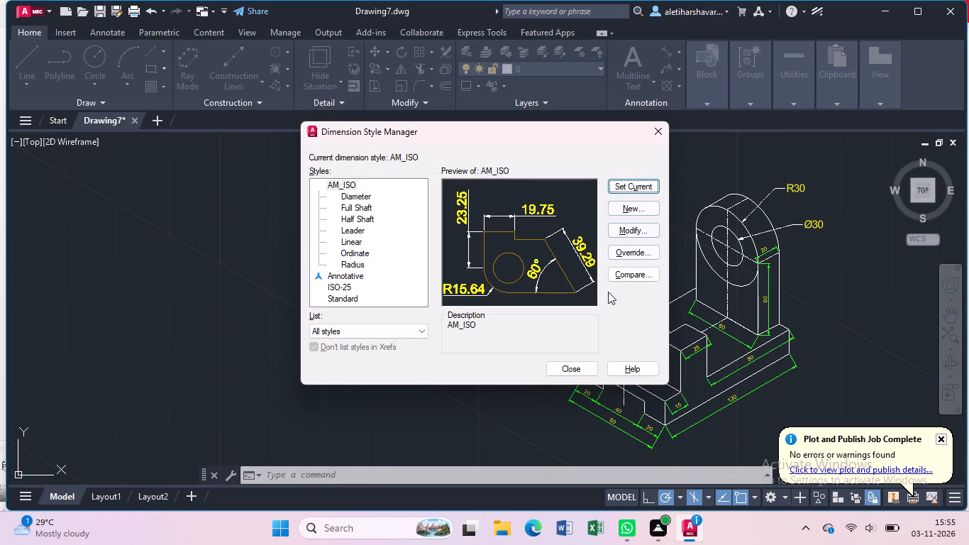
{"action": "left_click", "coordinate": [557, 363]}
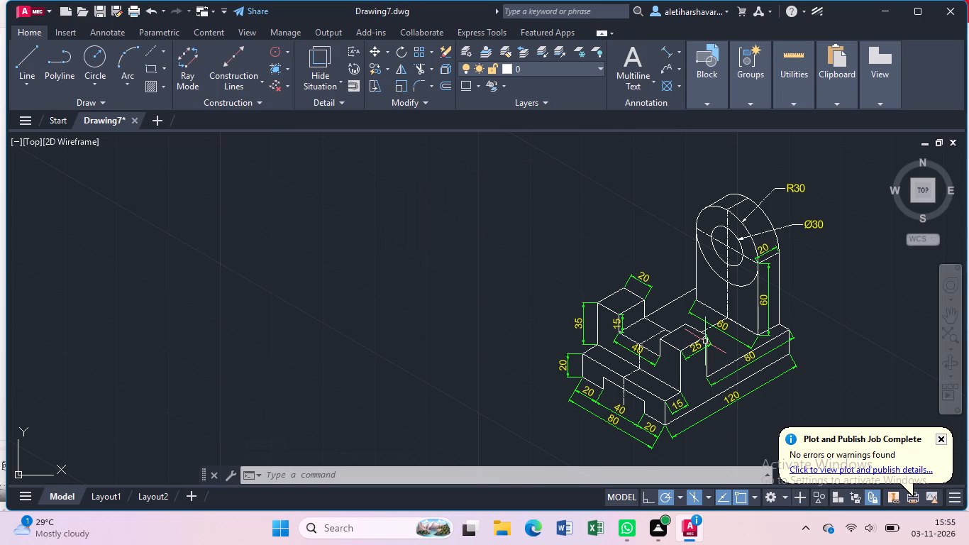
Save the drawing in Documents as "Block - 120 long base + top features".
{"action": "middle_click_drag", "start_coordinate": [705, 341], "coordinate": [648, 311]}
{"action": "middle_click_drag", "start_coordinate": [616, 303], "coordinate": [531, 305]}
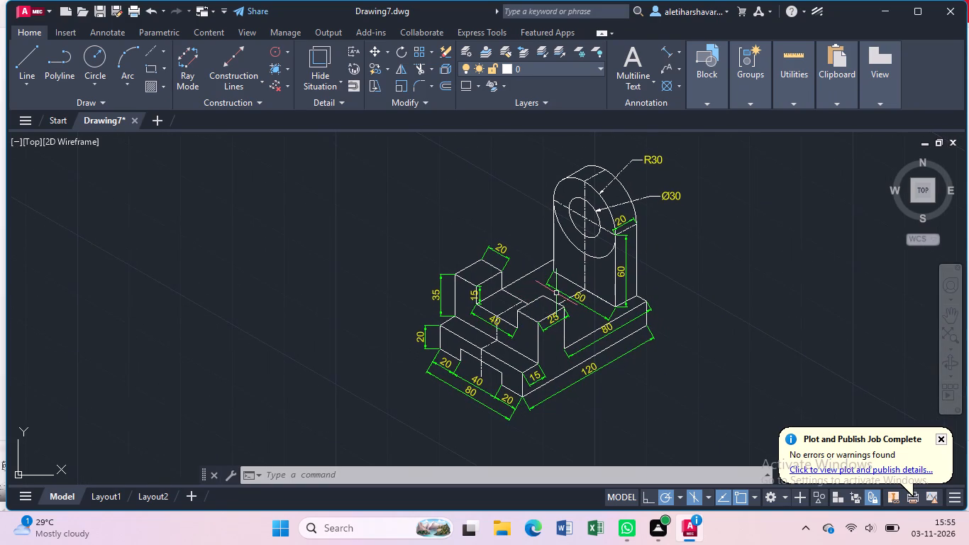
{"action": "key", "text": "ctrl+s"}
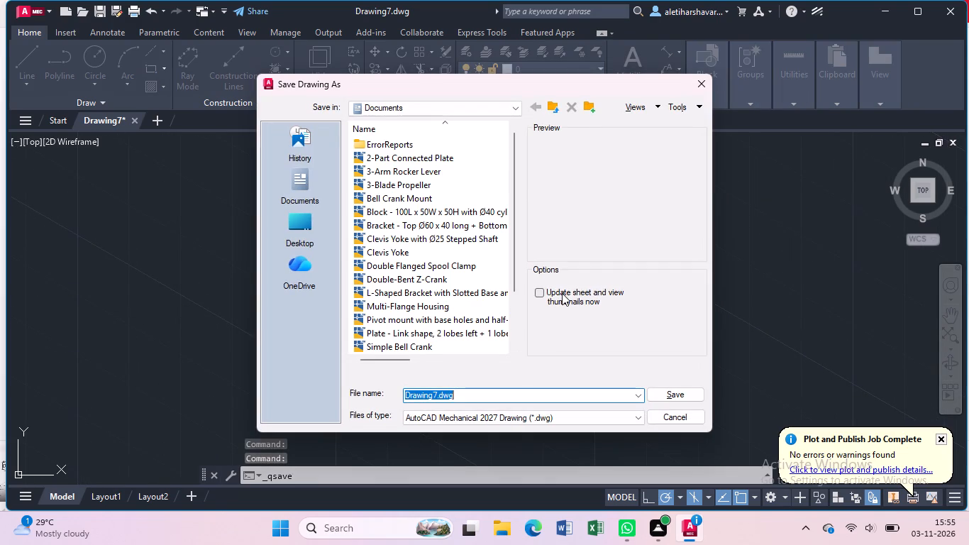
{"action": "key", "text": "BackSpace"}
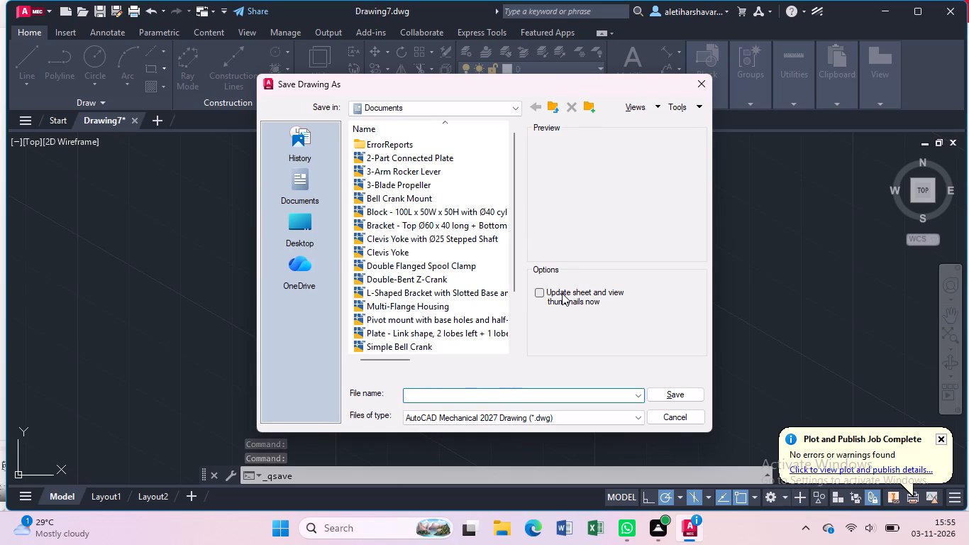
{"action": "key", "text": "ctrl+v"}
{"action": "key", "text": "Return"}
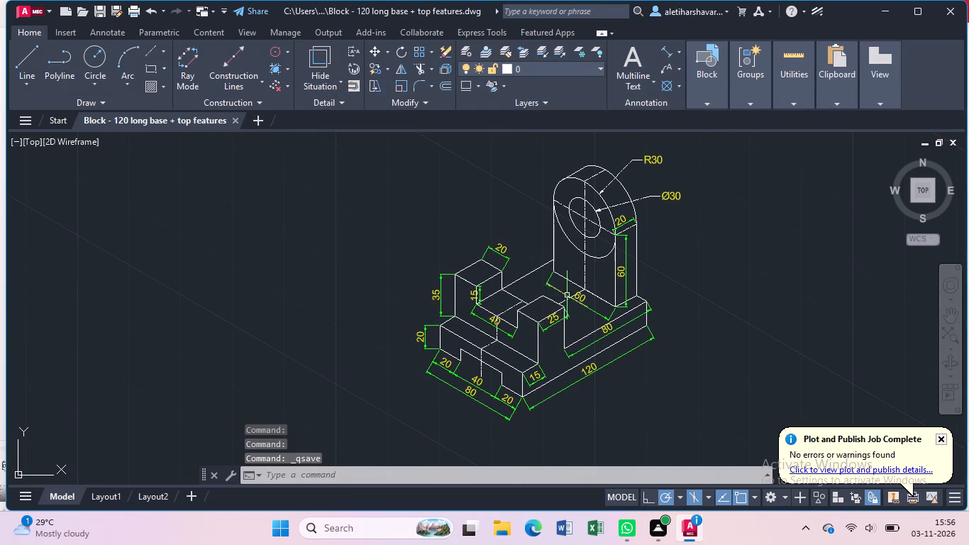
Set up a centred landscape plot with the DWG To PDF.pc3 plotter on ISO A4 (297.00 x 210.00 MM) paper.
{"action": "type", "text": "plo"}
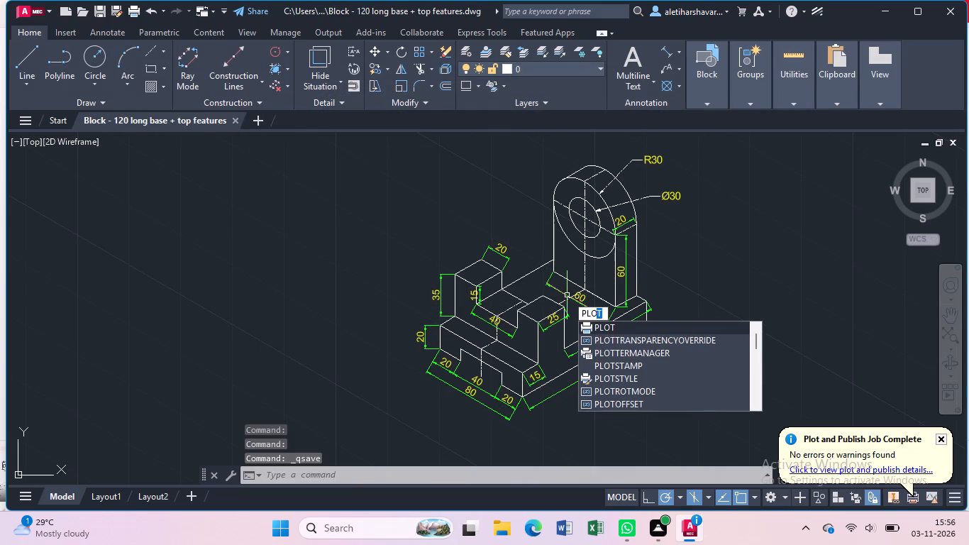
{"action": "left_click", "coordinate": [603, 329]}
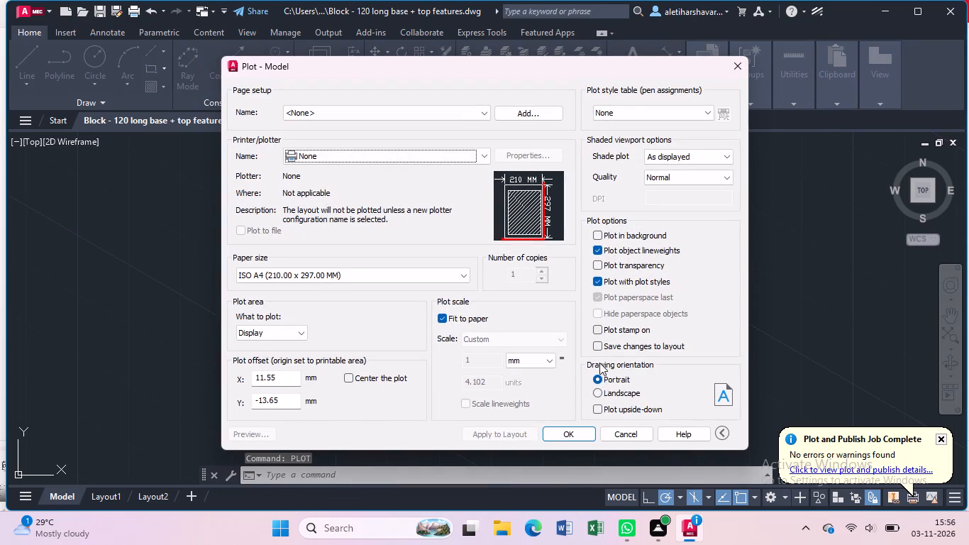
{"action": "left_click", "coordinate": [596, 394]}
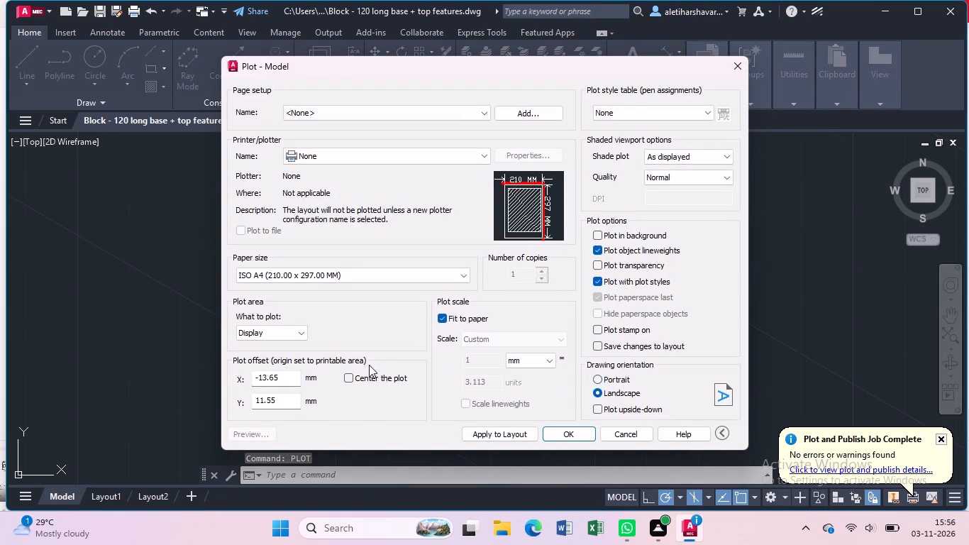
{"action": "left_click", "coordinate": [351, 375]}
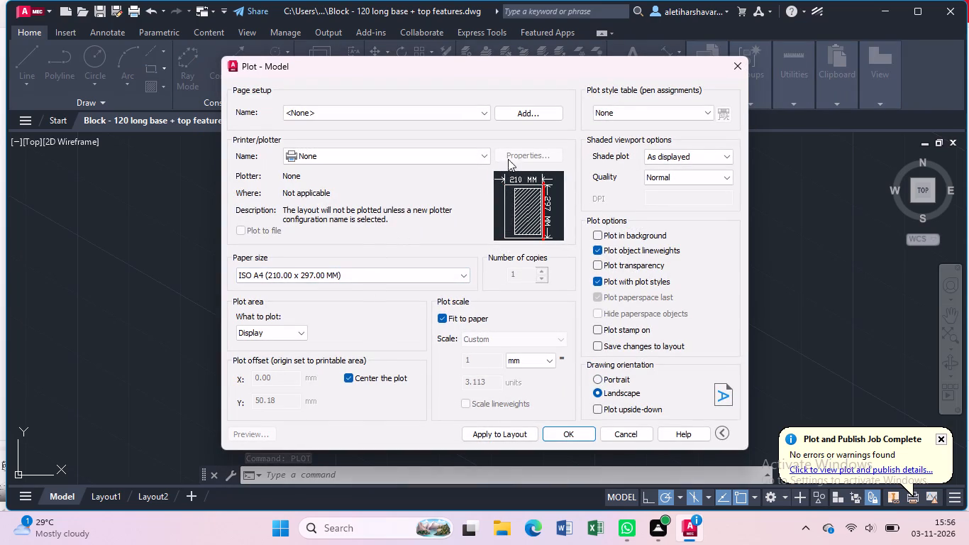
{"action": "left_click", "coordinate": [484, 157]}
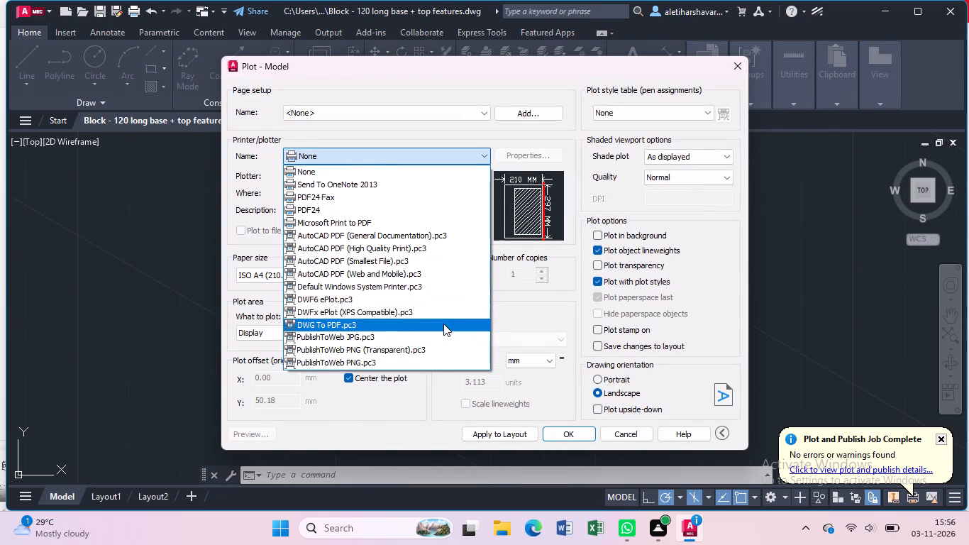
{"action": "left_click", "coordinate": [443, 324]}
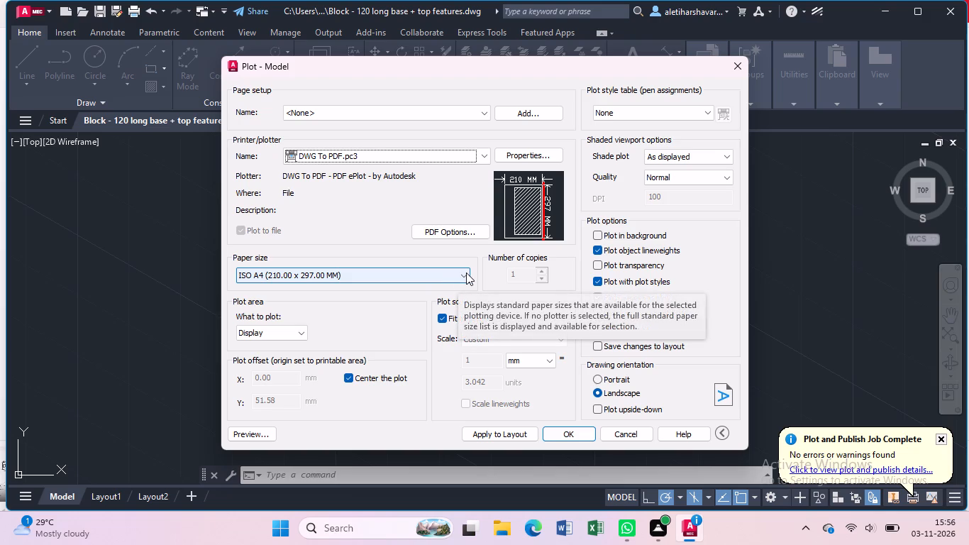
{"action": "left_click", "coordinate": [466, 272]}
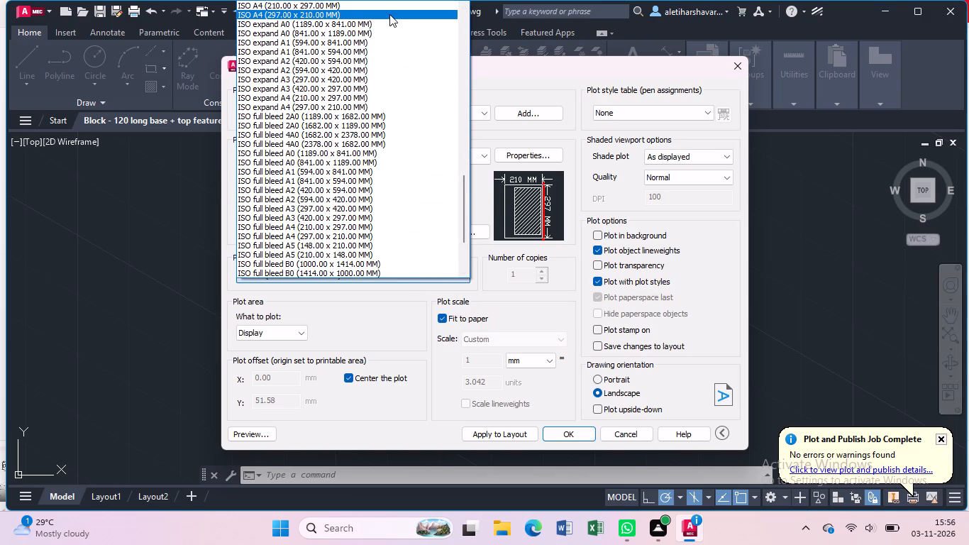
{"action": "left_click", "coordinate": [389, 14]}
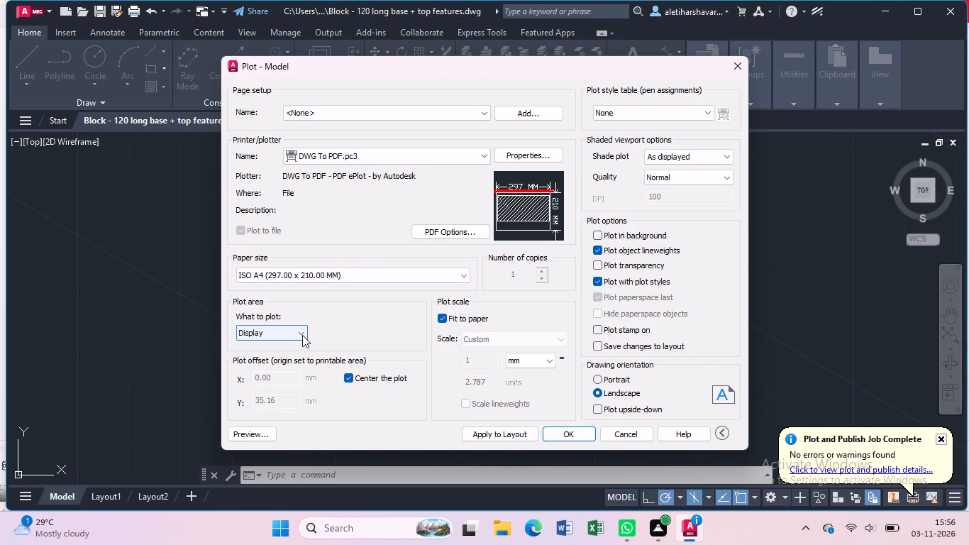
Plot a window enclosing the whole dimensioned block to a PDF file, and close the PDF that opens.
{"action": "left_click", "coordinate": [302, 334]}
{"action": "left_click", "coordinate": [306, 370]}
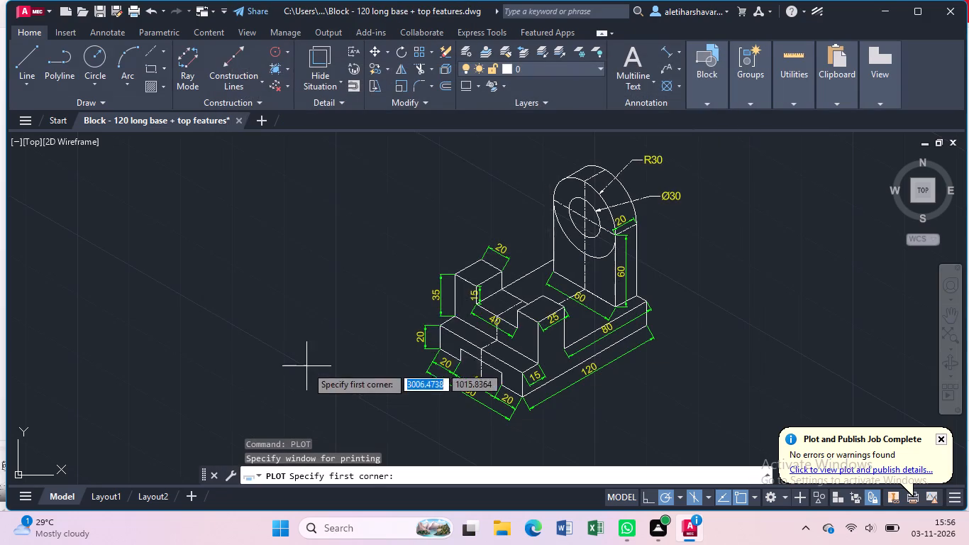
{"action": "left_click", "coordinate": [376, 140]}
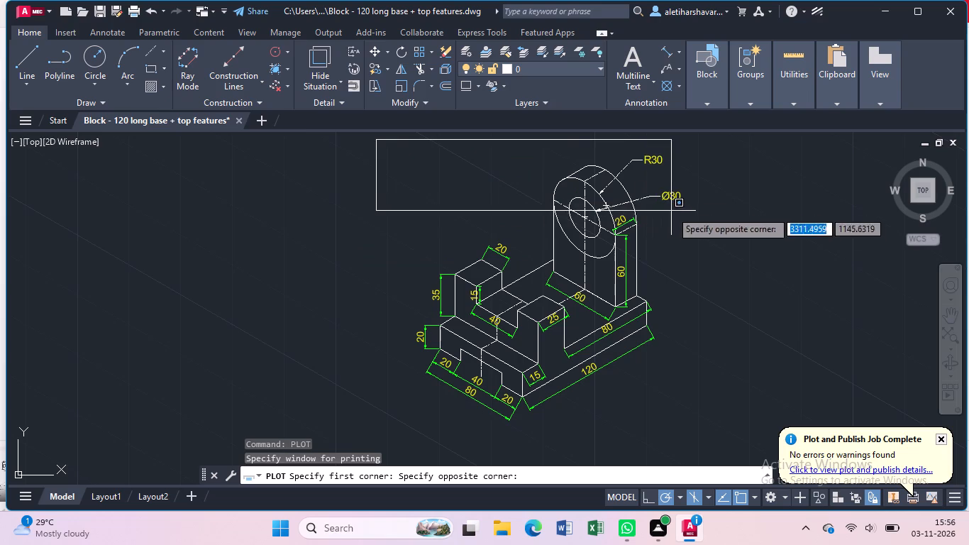
{"action": "left_click", "coordinate": [703, 430]}
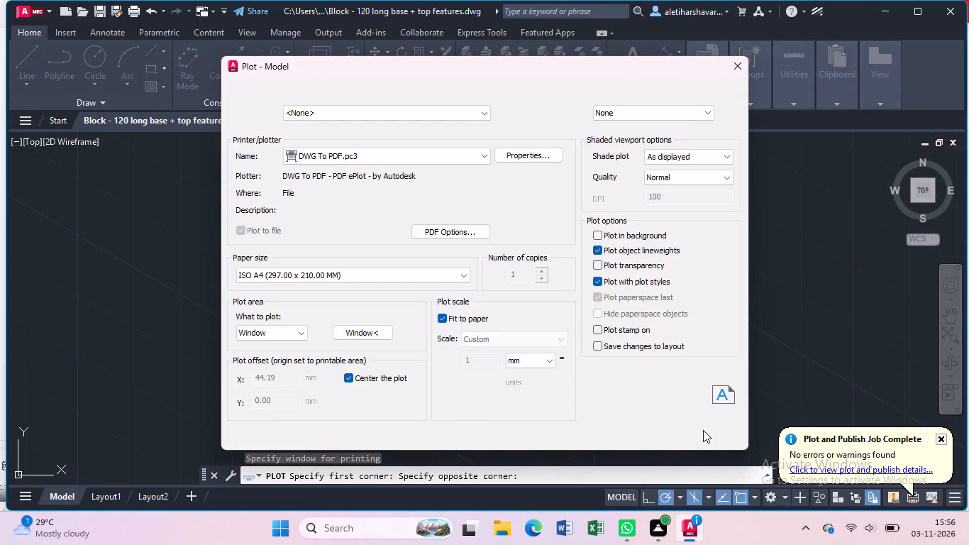
{"action": "left_click", "coordinate": [586, 431]}
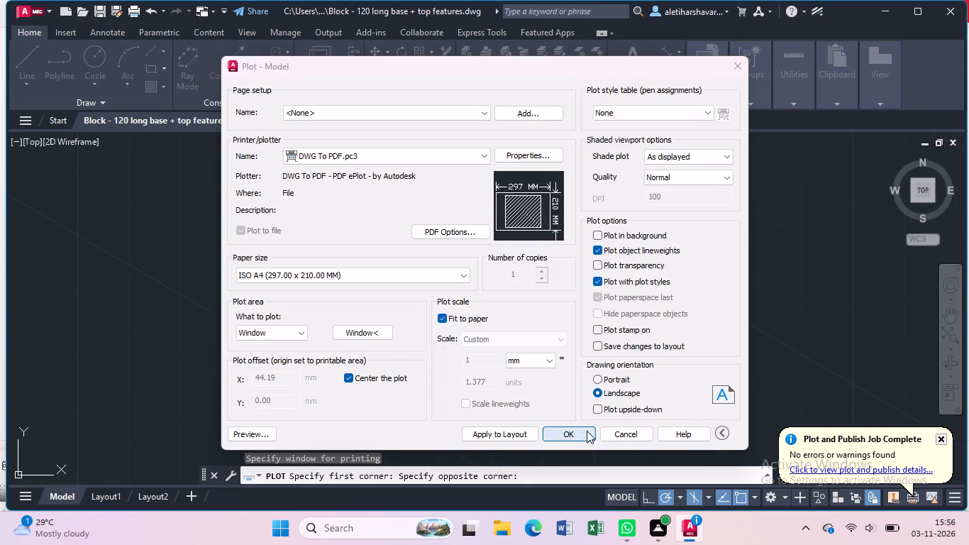
{"action": "left_click", "coordinate": [660, 397]}
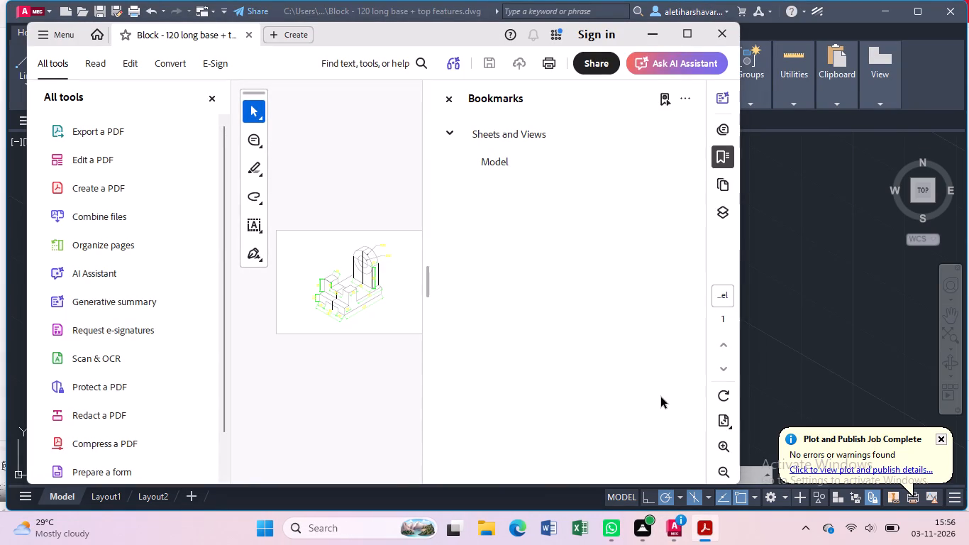
{"action": "left_click", "coordinate": [724, 37]}
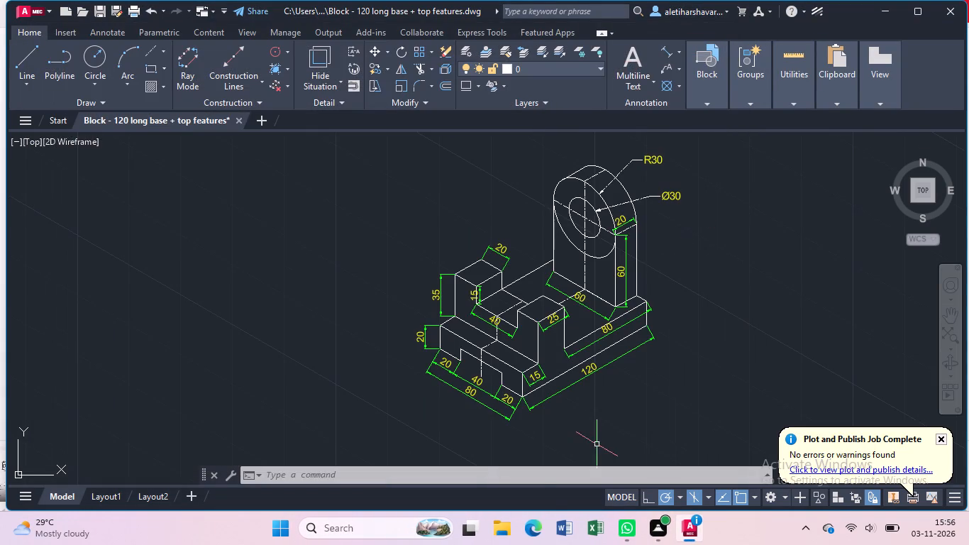
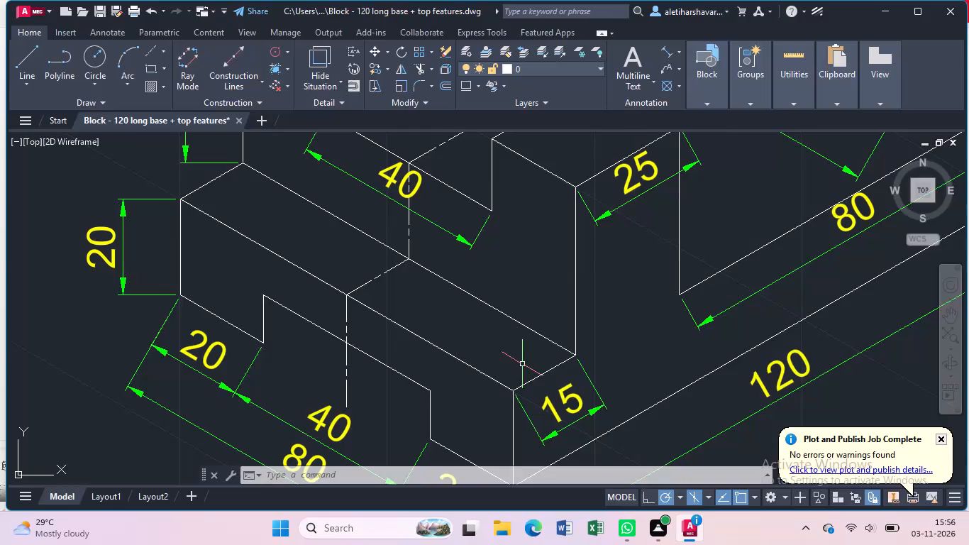
Orbit the dimensioned block in 3D to examine it from different angles.
{"action": "scroll", "coordinate": [522, 364], "scroll_direction": "down", "scroll_amount": 3}
{"action": "scroll", "coordinate": [522, 364], "scroll_direction": "up", "scroll_amount": 2}
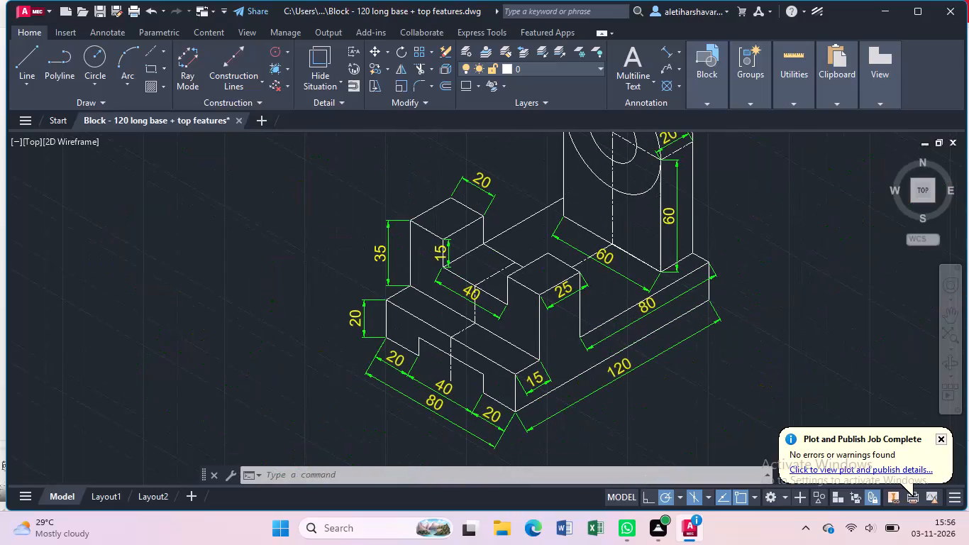
{"action": "left_click", "coordinate": [942, 362]}
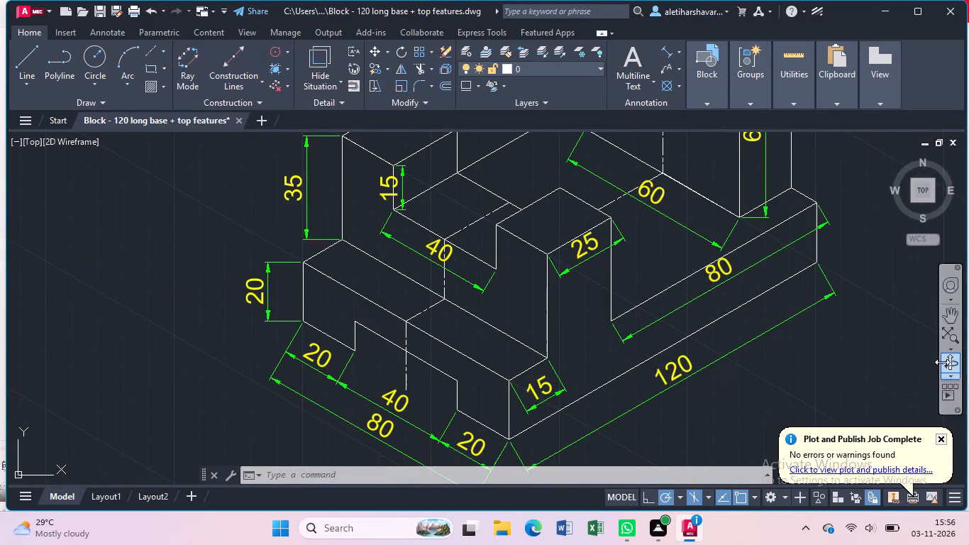
{"action": "left_click_drag", "start_coordinate": [685, 413], "coordinate": [714, 324]}
{"action": "scroll", "coordinate": [707, 330], "scroll_direction": "down", "scroll_amount": 2}
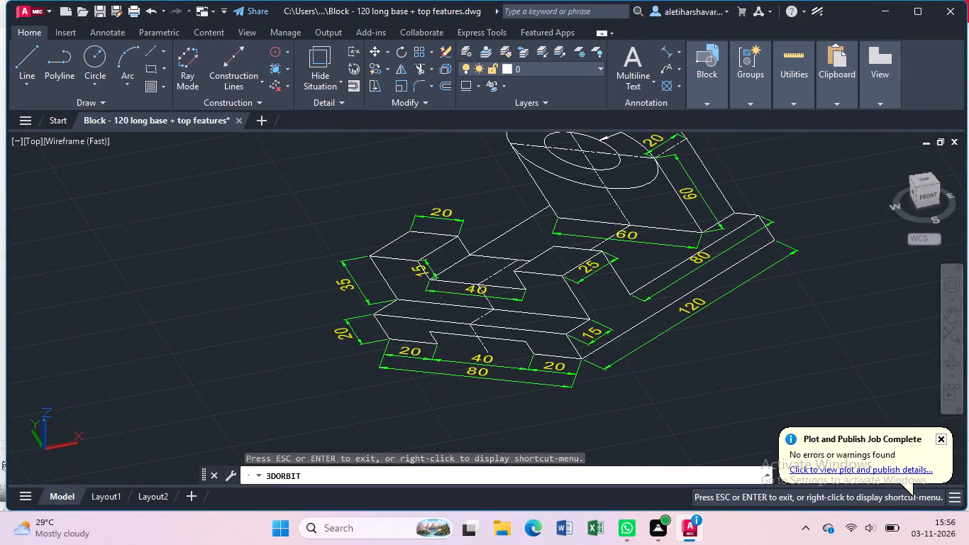
{"action": "scroll", "coordinate": [707, 331], "scroll_direction": "down", "scroll_amount": 4}
{"action": "middle_click_drag", "start_coordinate": [707, 332], "coordinate": [675, 386]}
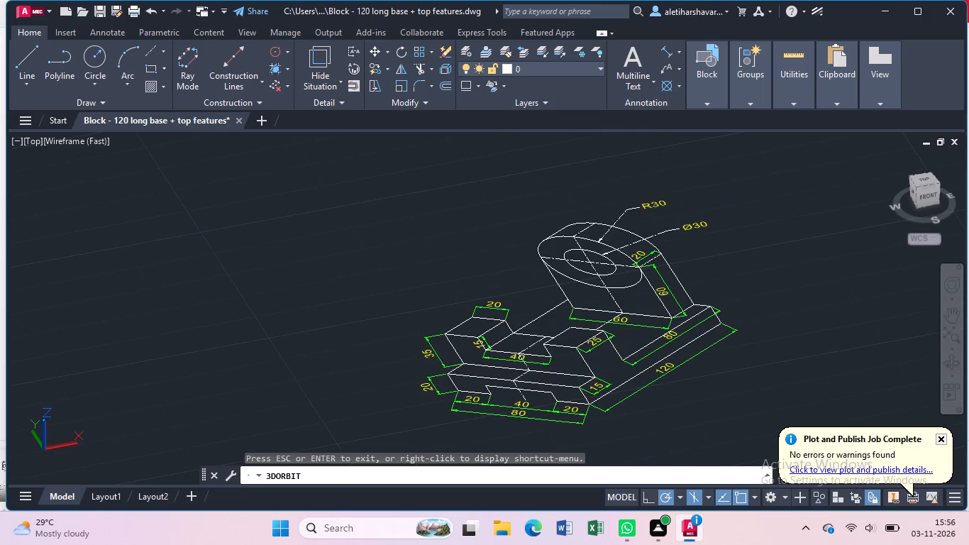
{"action": "scroll", "coordinate": [591, 371], "scroll_direction": "up", "scroll_amount": 9}
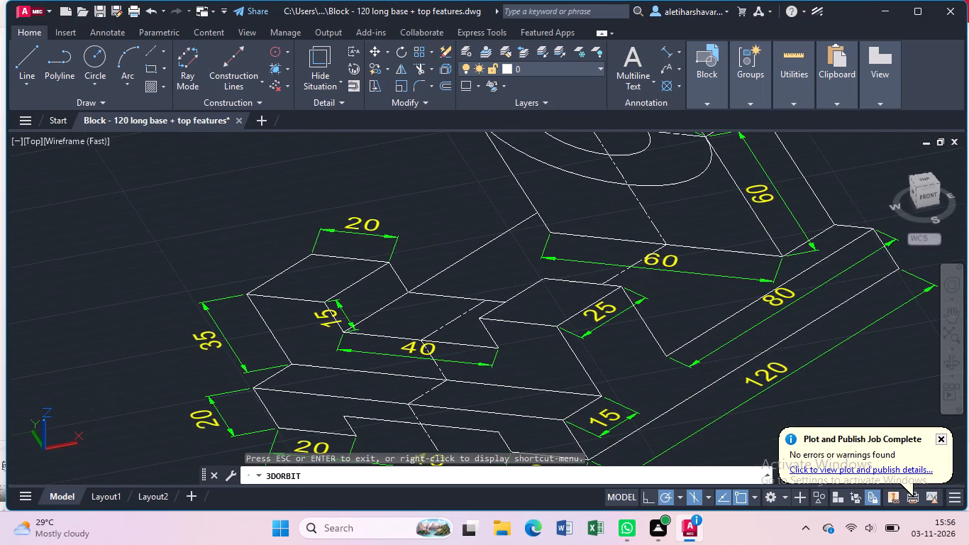
{"action": "scroll", "coordinate": [589, 360], "scroll_direction": "down", "scroll_amount": 6}
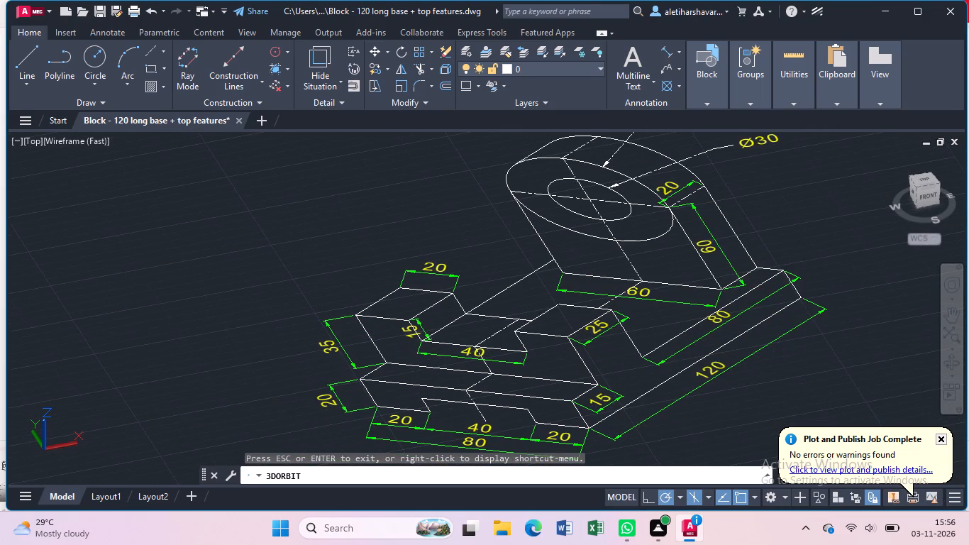
{"action": "key", "text": "Escape"}
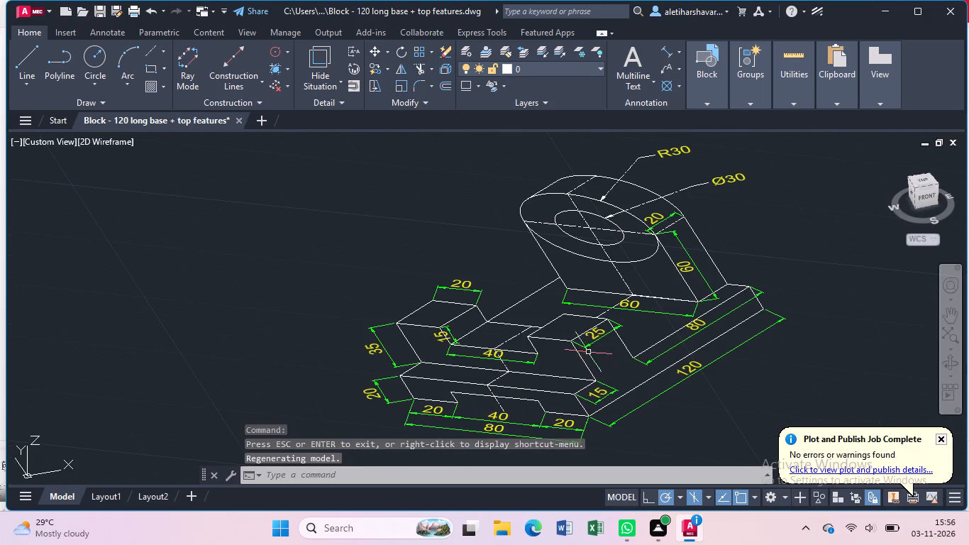
{"action": "left_click", "coordinate": [951, 364]}
{"action": "left_click_drag", "start_coordinate": [831, 363], "coordinate": [741, 347]}
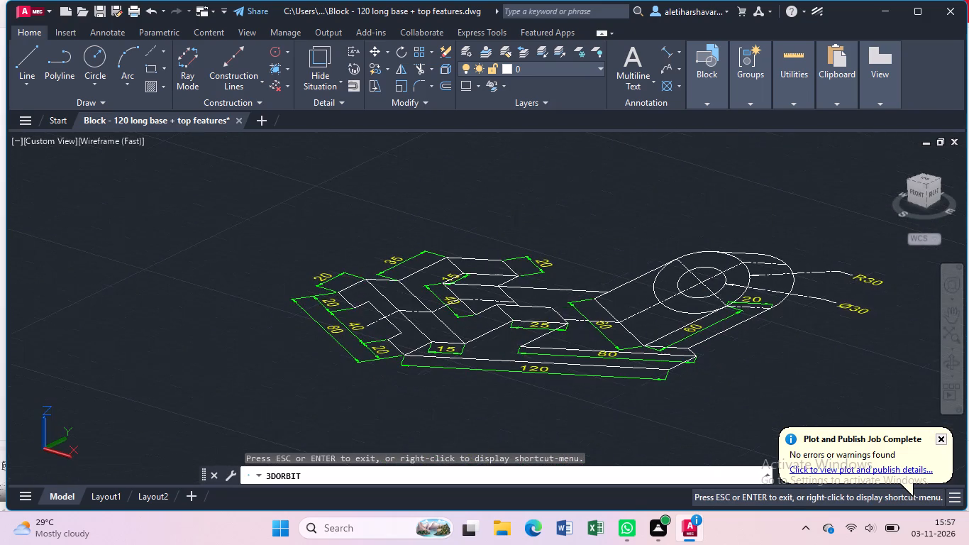
{"action": "key", "text": "Escape"}
Restore the Top view, inspect the block in the SW Isometric and NW Isometric preset views, and return to Top.
{"action": "left_click", "coordinate": [50, 137]}
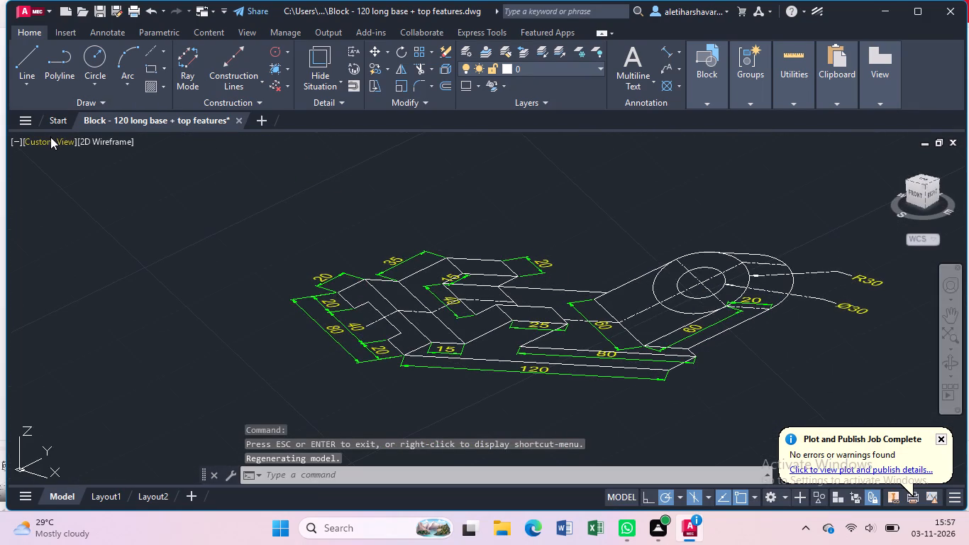
{"action": "left_click", "coordinate": [73, 175]}
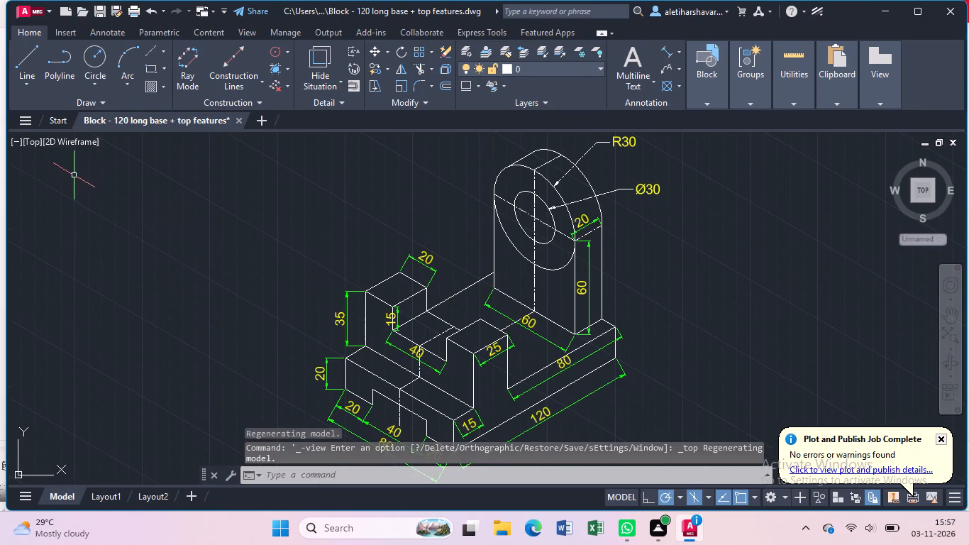
{"action": "left_click", "coordinate": [31, 141]}
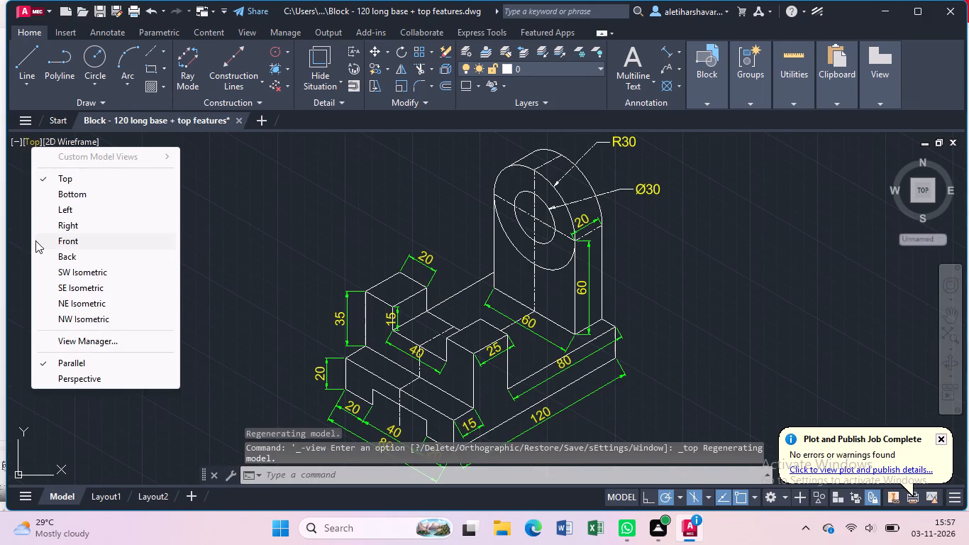
{"action": "left_click", "coordinate": [67, 267]}
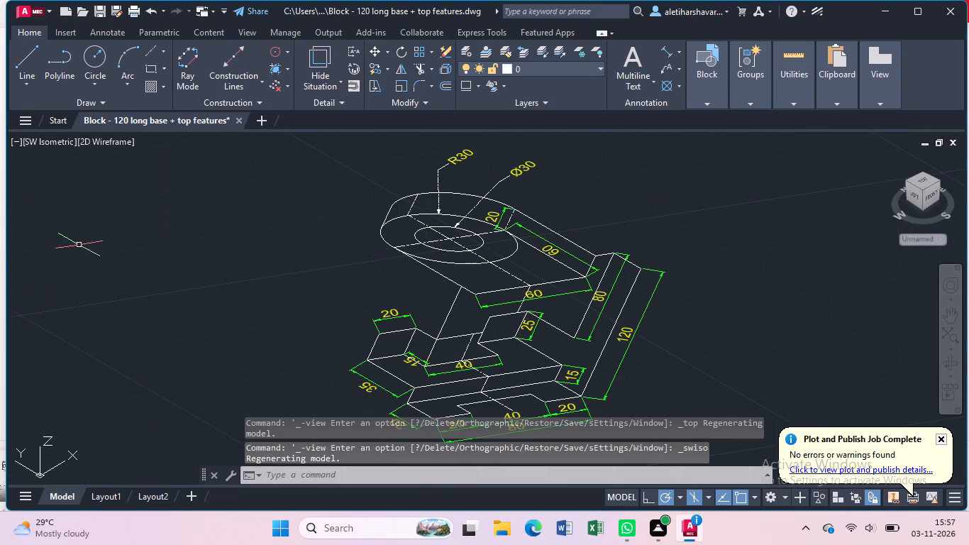
{"action": "left_click", "coordinate": [35, 144]}
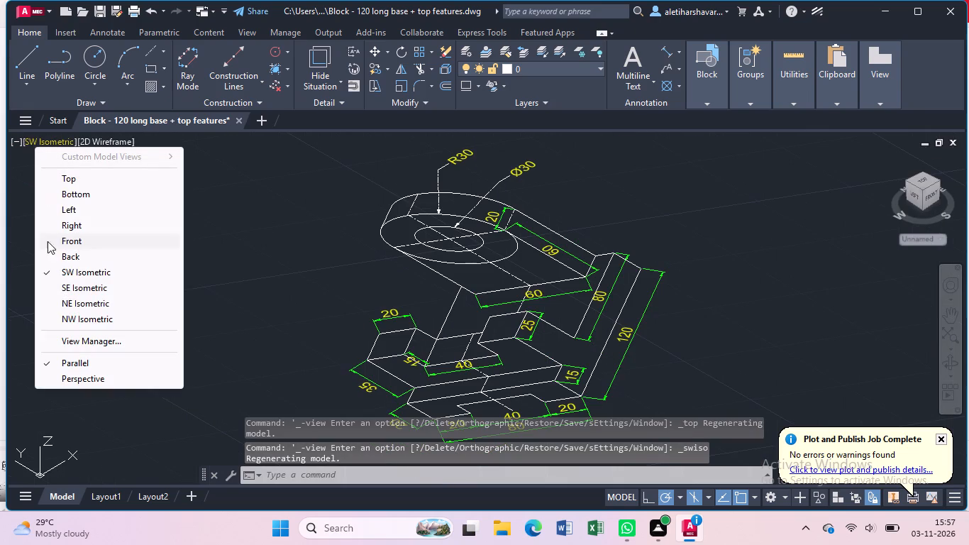
{"action": "left_click", "coordinate": [68, 323]}
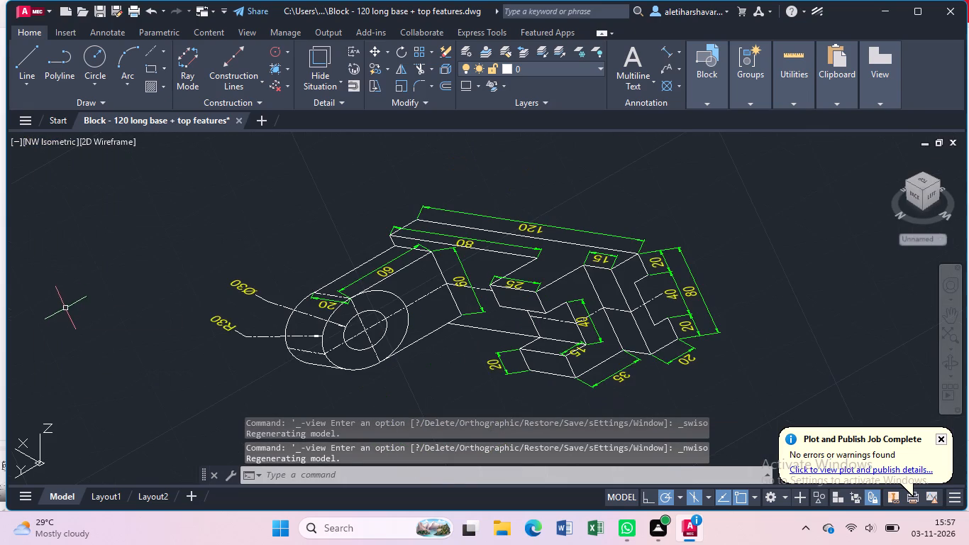
{"action": "left_click", "coordinate": [35, 141]}
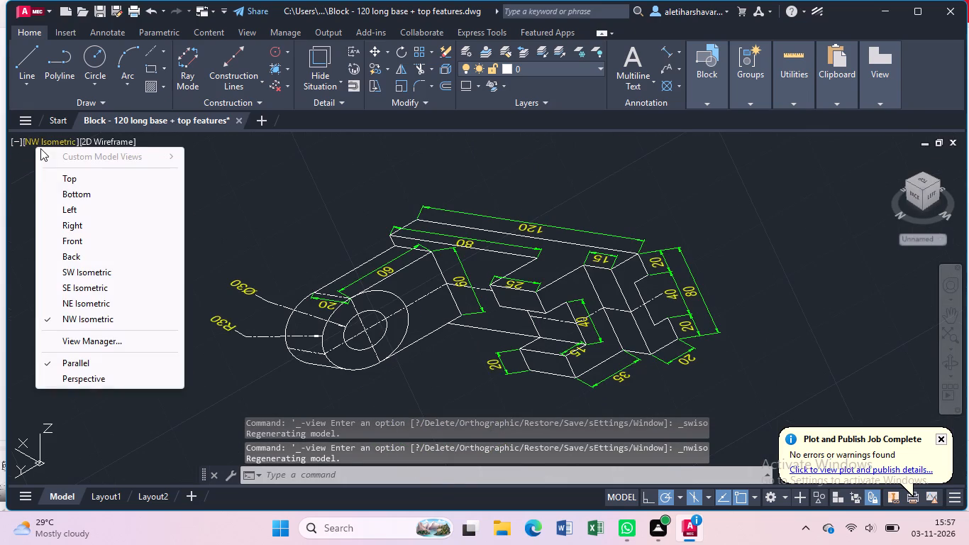
{"action": "left_click", "coordinate": [67, 180]}
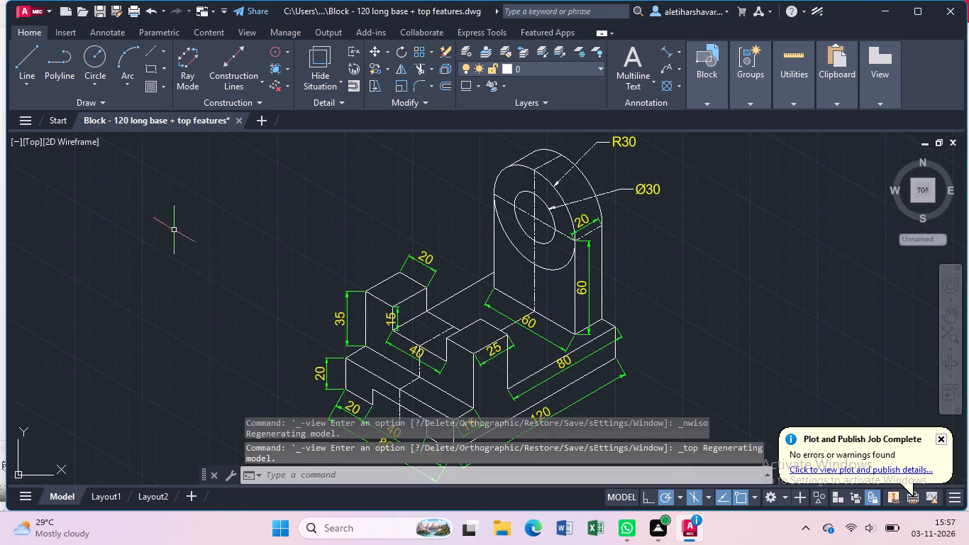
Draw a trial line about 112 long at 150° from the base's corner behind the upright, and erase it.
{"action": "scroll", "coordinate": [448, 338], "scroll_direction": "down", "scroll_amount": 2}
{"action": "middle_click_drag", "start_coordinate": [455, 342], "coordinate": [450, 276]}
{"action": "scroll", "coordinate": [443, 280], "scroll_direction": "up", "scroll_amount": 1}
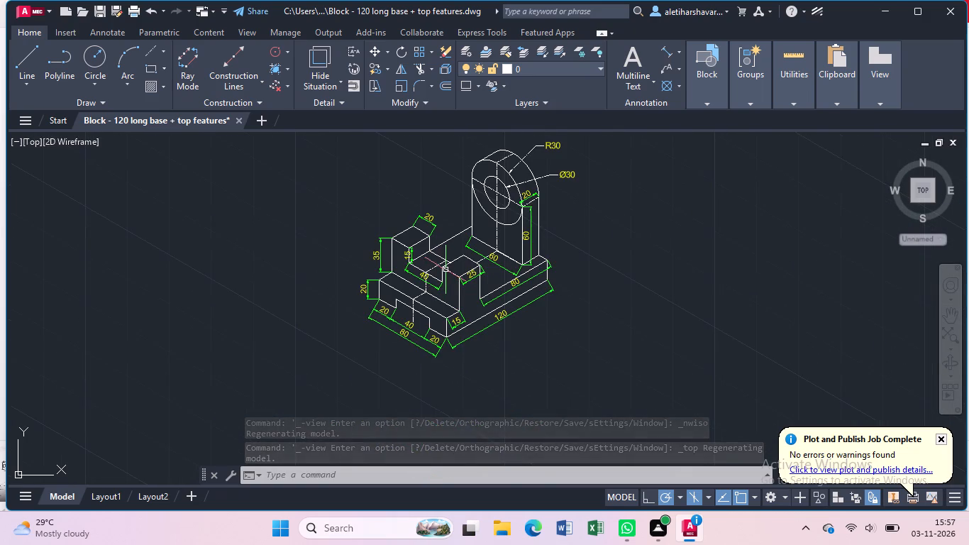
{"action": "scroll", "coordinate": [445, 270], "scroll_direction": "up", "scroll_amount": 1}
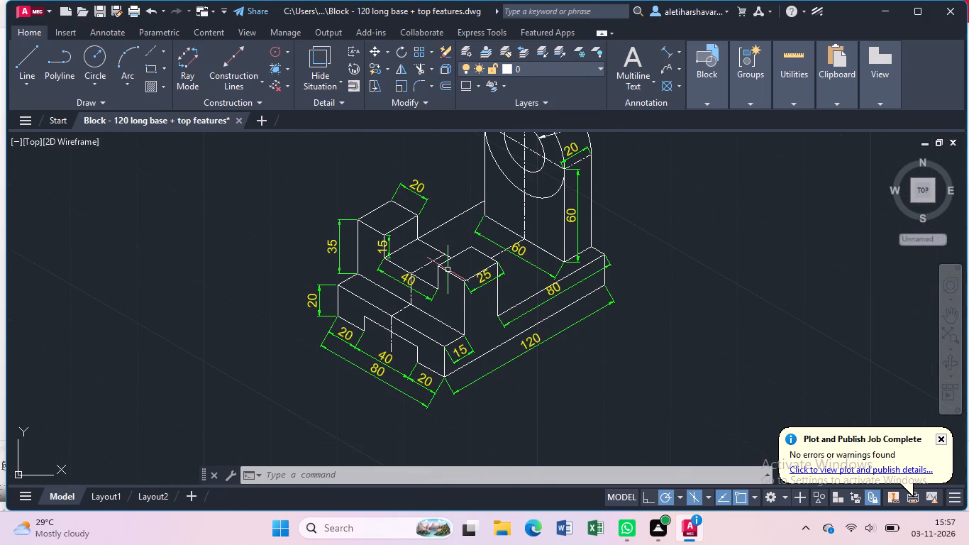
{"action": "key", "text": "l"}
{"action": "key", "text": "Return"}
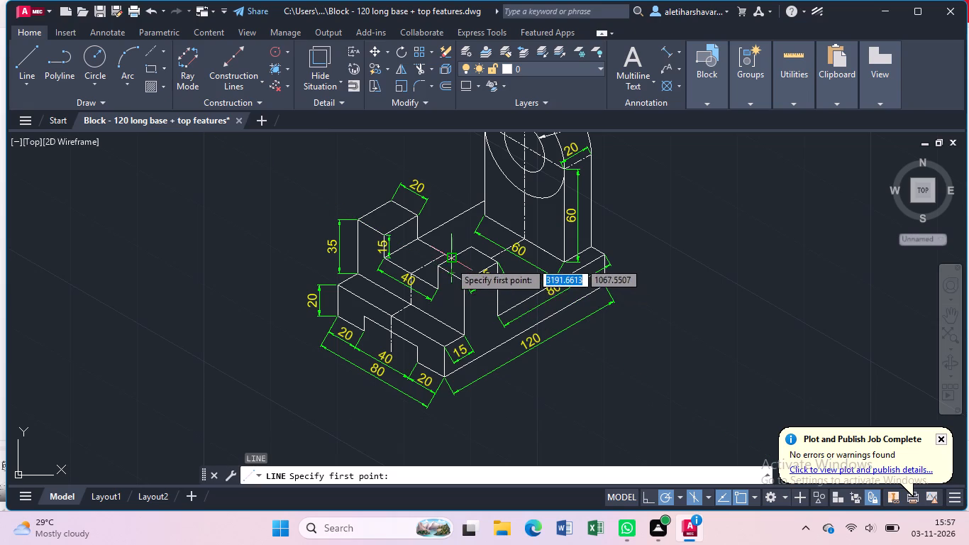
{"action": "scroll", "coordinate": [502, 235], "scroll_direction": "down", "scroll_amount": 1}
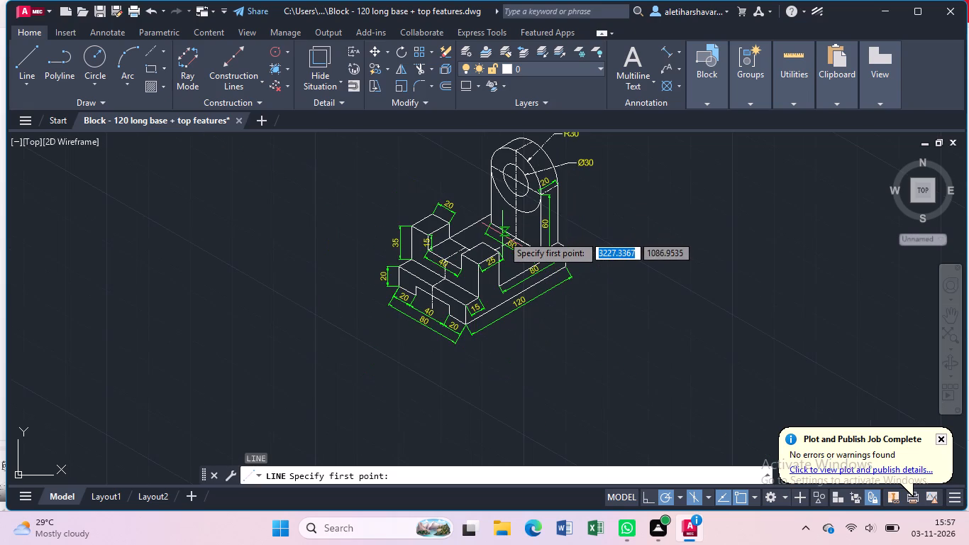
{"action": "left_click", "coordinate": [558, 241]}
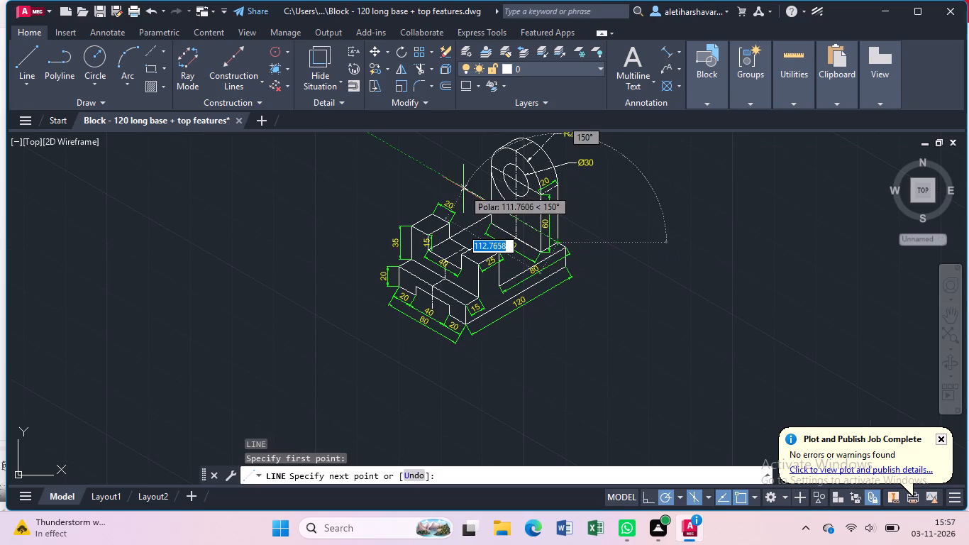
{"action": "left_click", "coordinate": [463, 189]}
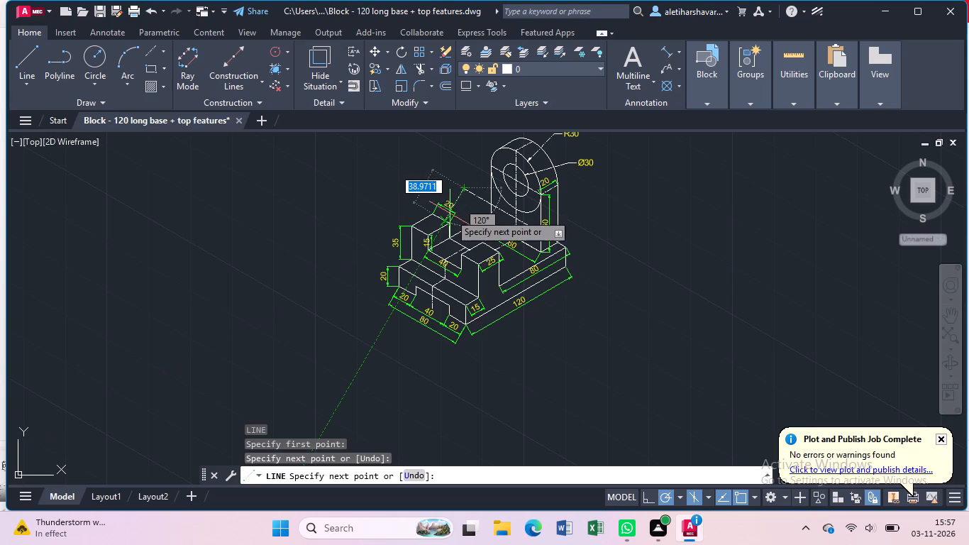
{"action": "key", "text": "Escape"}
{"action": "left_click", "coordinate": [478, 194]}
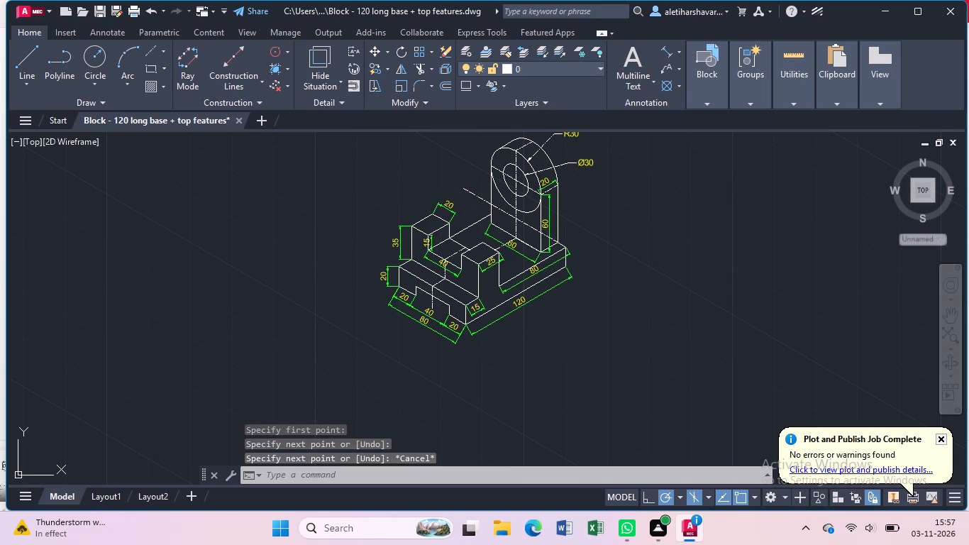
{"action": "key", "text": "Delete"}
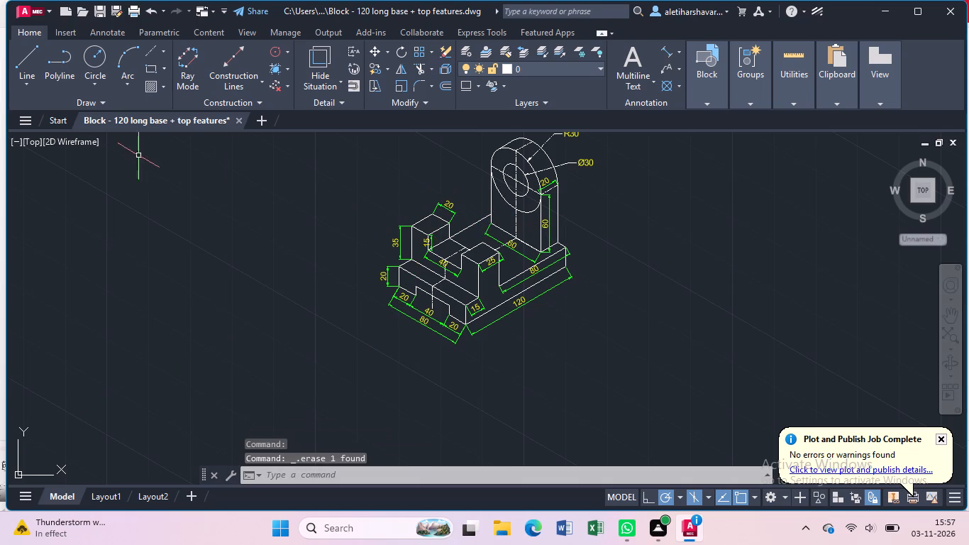
Set the current linetype to ByLayer with no objects selected, and close the properties.
{"action": "key", "text": "ctrl+1"}
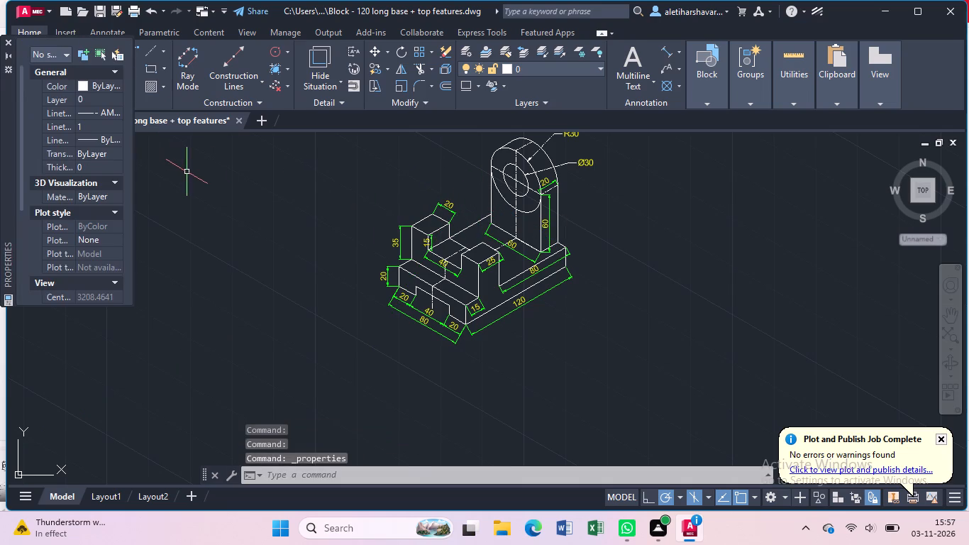
{"action": "left_click", "coordinate": [115, 113]}
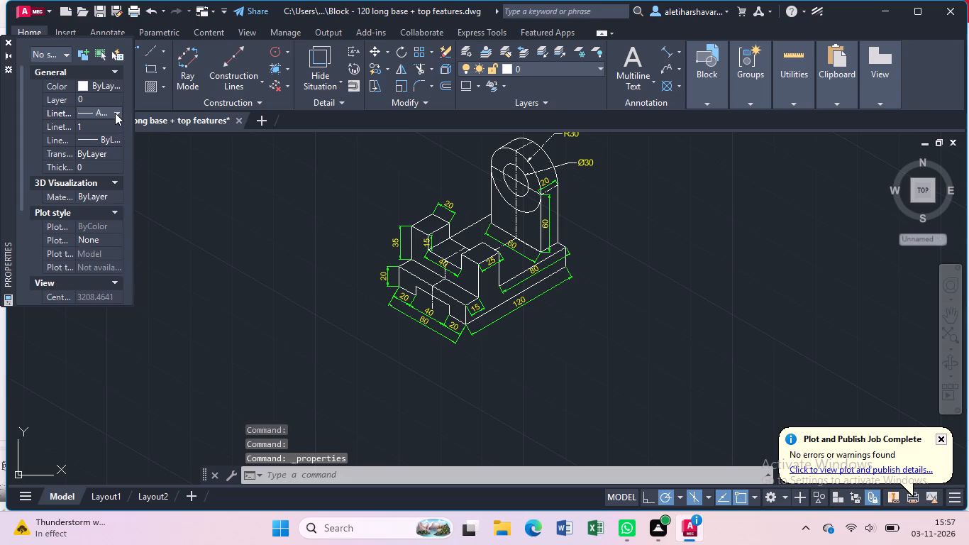
{"action": "left_click", "coordinate": [115, 113]}
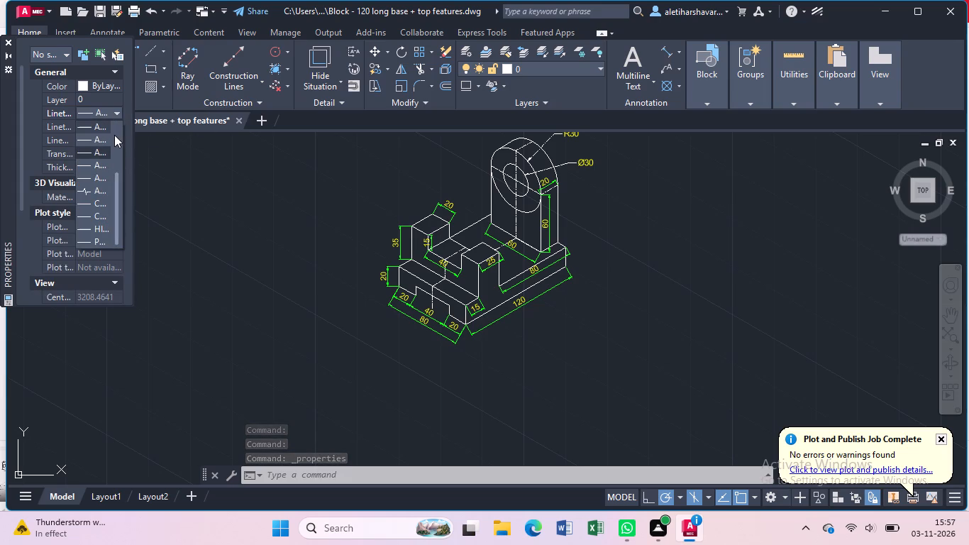
{"action": "scroll", "coordinate": [115, 136], "scroll_direction": "up", "scroll_amount": 4}
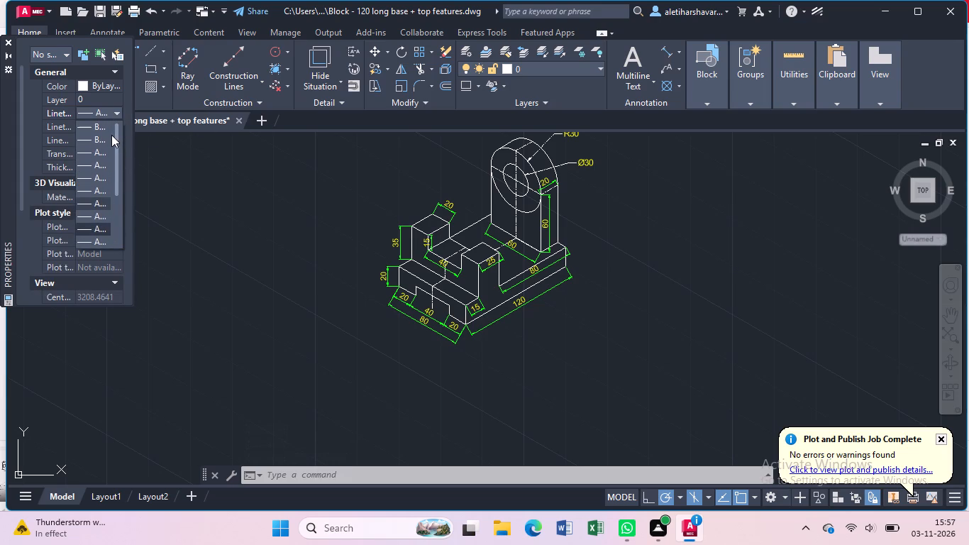
{"action": "left_click", "coordinate": [104, 126]}
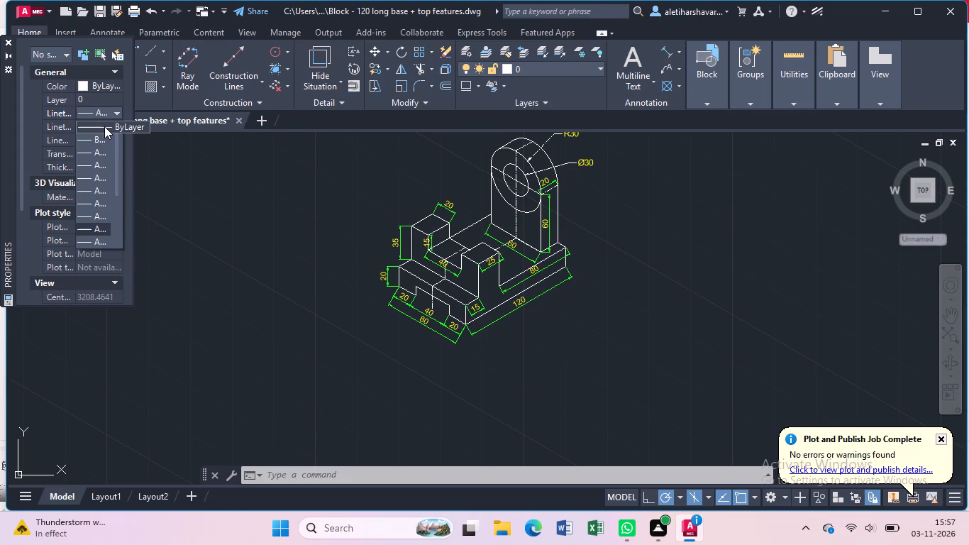
{"action": "left_click", "coordinate": [8, 42]}
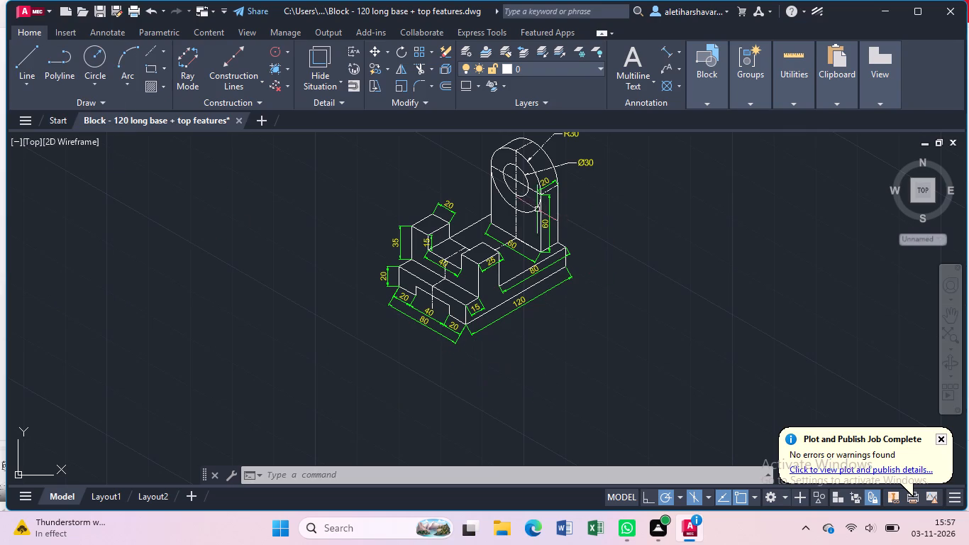
Trim away the centre-line segments crossing the upright's hole and rounded face, plus the lines across its thickness at the top and side.
{"action": "scroll", "coordinate": [524, 194], "scroll_direction": "up", "scroll_amount": 1}
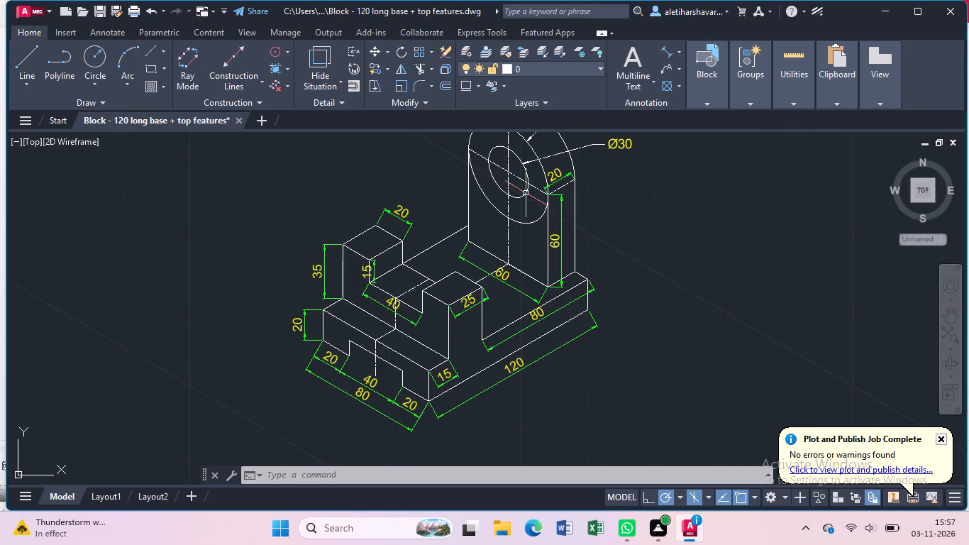
{"action": "scroll", "coordinate": [526, 193], "scroll_direction": "down", "scroll_amount": 2}
{"action": "type", "text": "tr"}
{"action": "key", "text": "Return"}
{"action": "scroll", "coordinate": [521, 194], "scroll_direction": "up", "scroll_amount": 2}
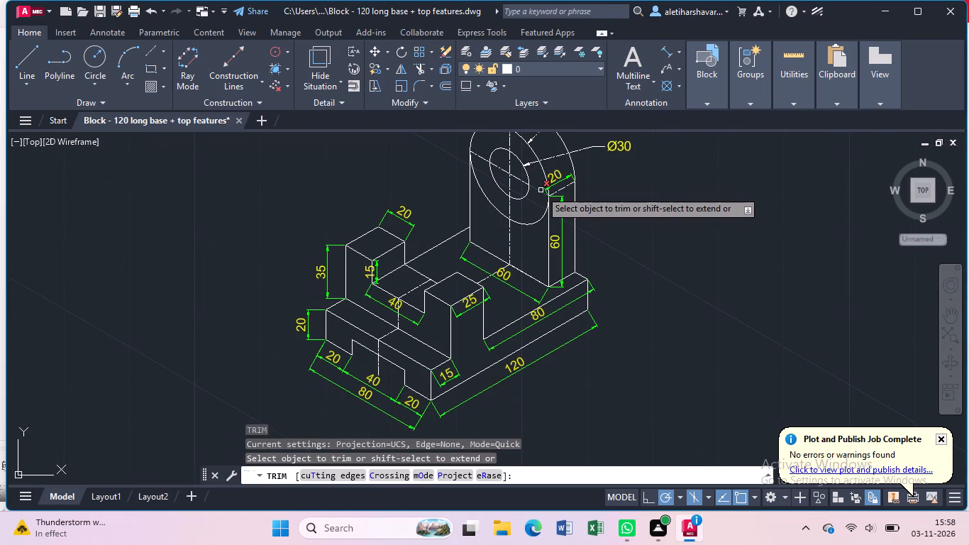
{"action": "left_click", "coordinate": [541, 190]}
{"action": "left_click", "coordinate": [560, 192]}
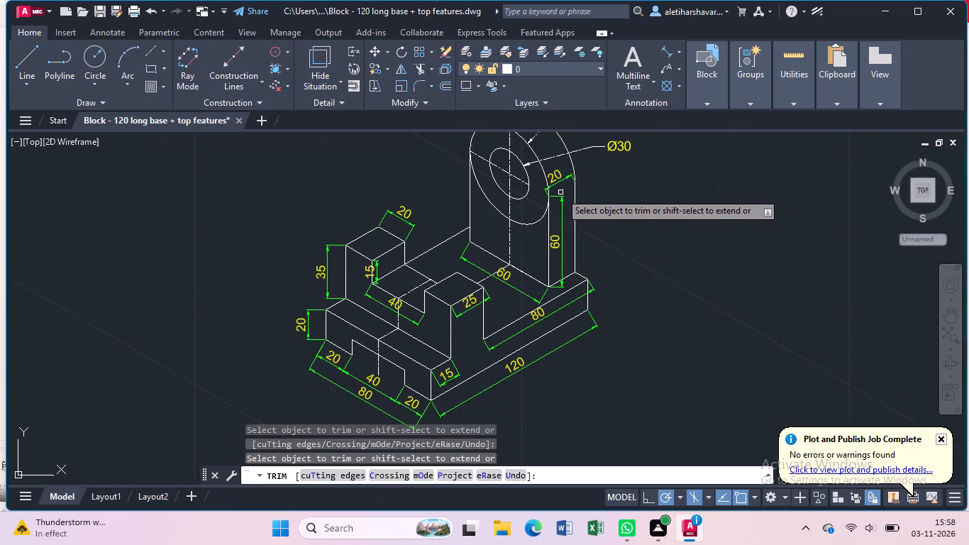
{"action": "left_click", "coordinate": [518, 181]}
{"action": "scroll", "coordinate": [516, 187], "scroll_direction": "down", "scroll_amount": 1}
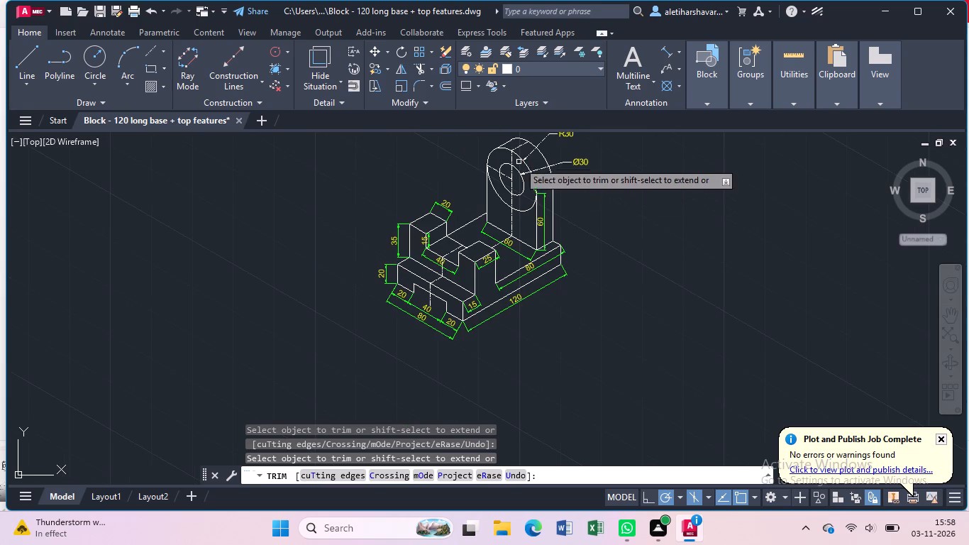
{"action": "left_click", "coordinate": [519, 148]}
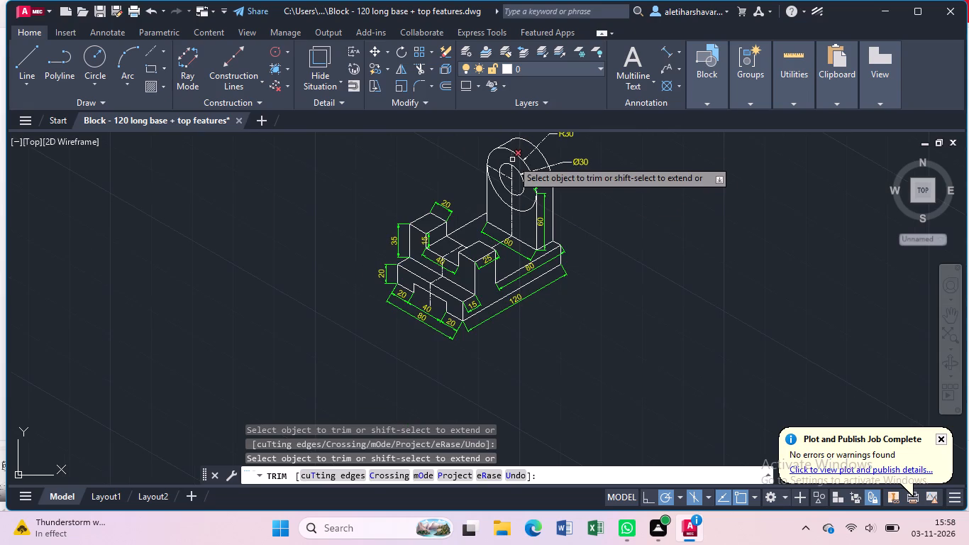
{"action": "left_click", "coordinate": [512, 160]}
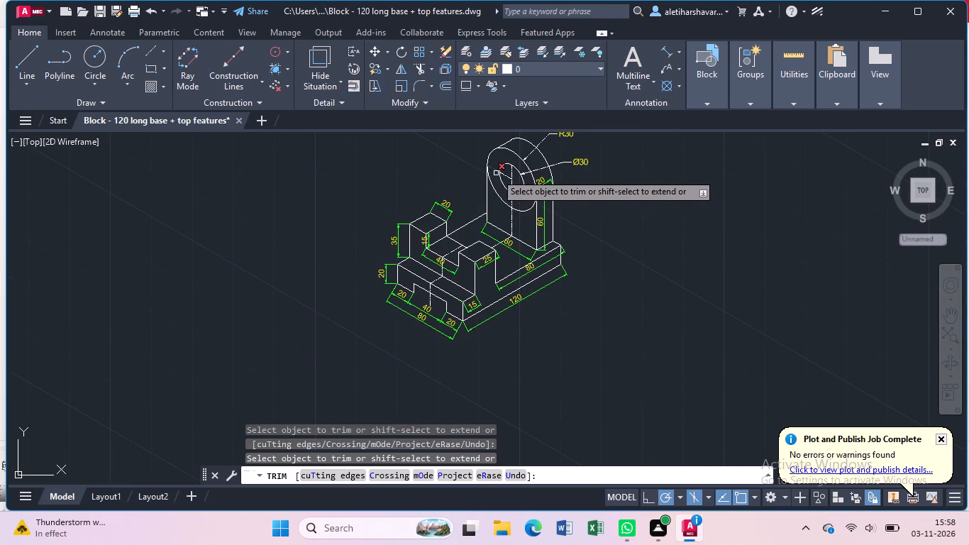
{"action": "left_click", "coordinate": [496, 173]}
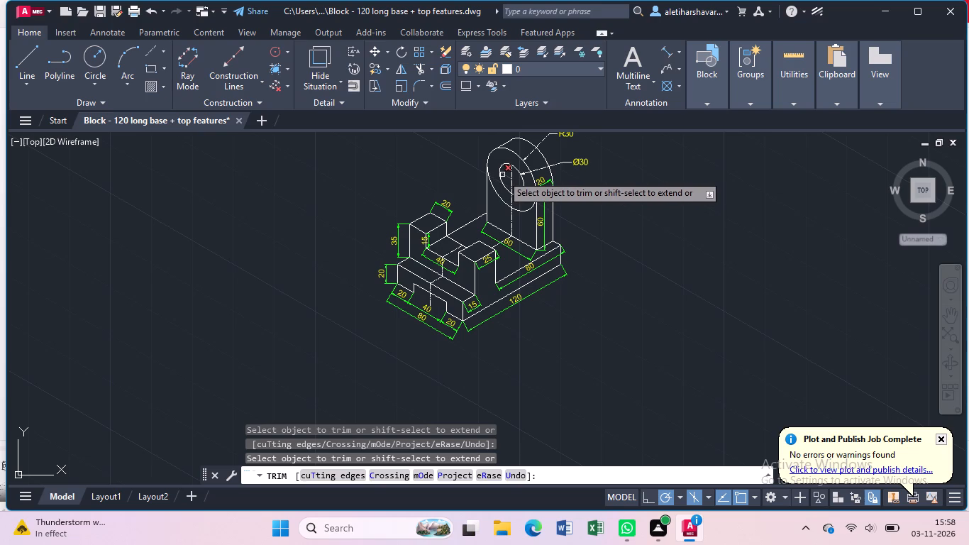
{"action": "left_click", "coordinate": [502, 175]}
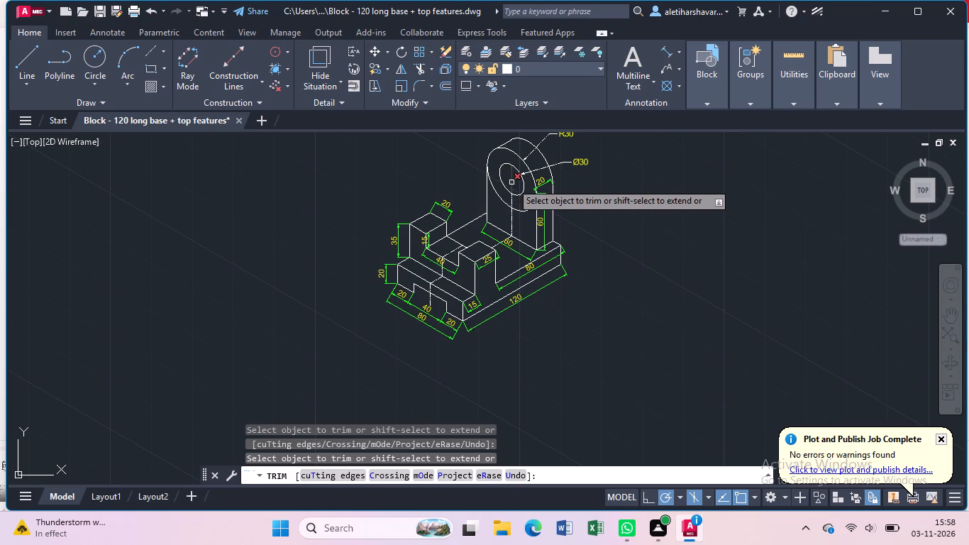
{"action": "left_click", "coordinate": [511, 182]}
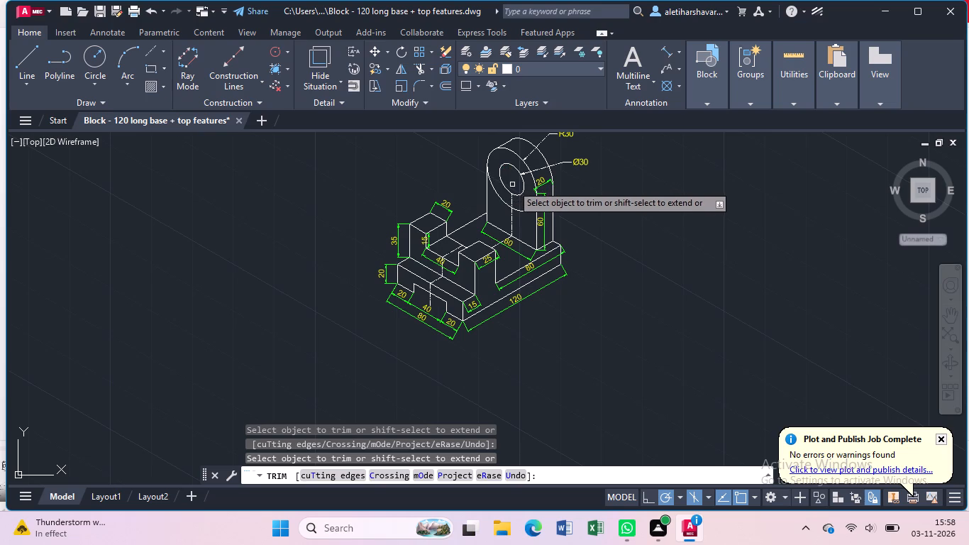
Trim away the rest of the upright's vertical centre line, from below the hole down to the base.
{"action": "scroll", "coordinate": [499, 233], "scroll_direction": "up", "scroll_amount": 2}
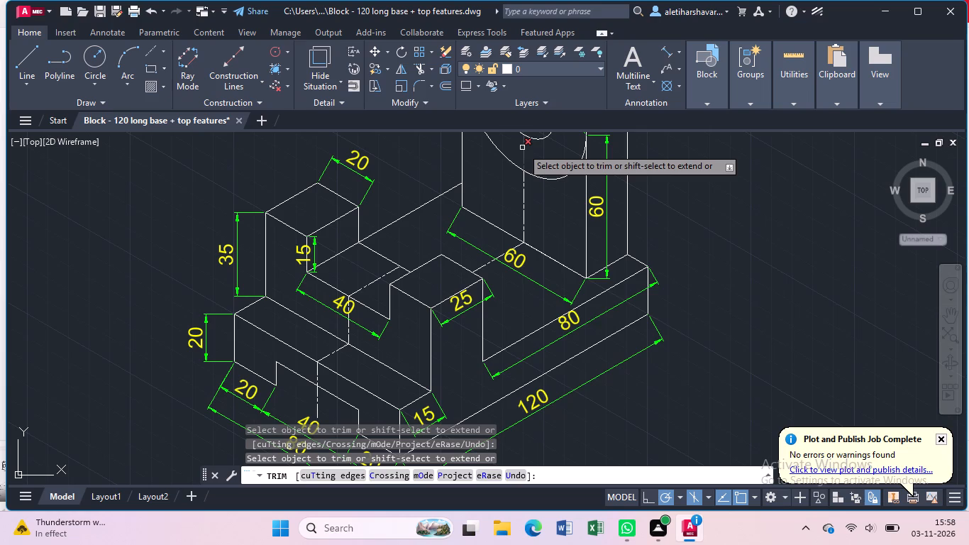
{"action": "left_click", "coordinate": [522, 148]}
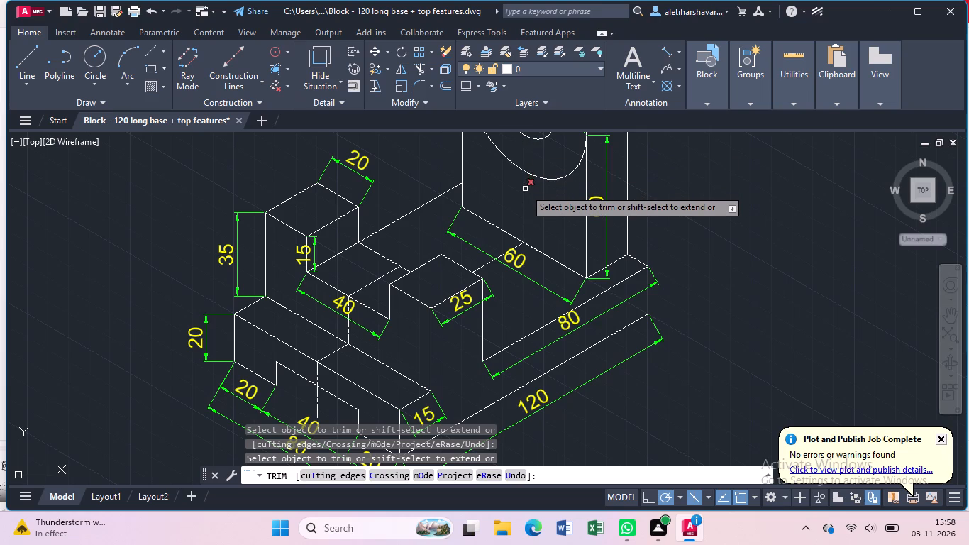
{"action": "left_click", "coordinate": [524, 233]}
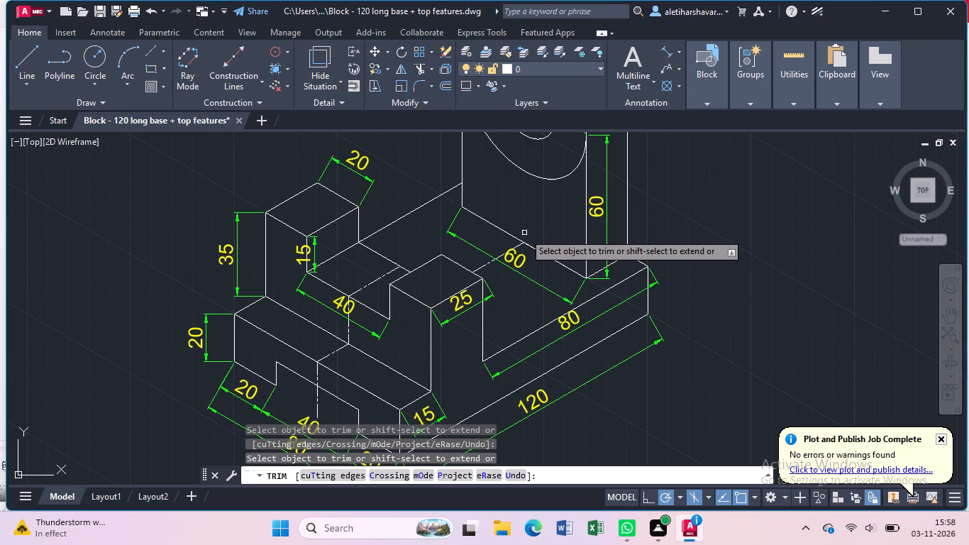
Trim away the base's centre-line segments in front of the upright, through the stepped recess, across the front ledge and above the bottom notch.
{"action": "scroll", "coordinate": [370, 339], "scroll_direction": "down", "scroll_amount": 1}
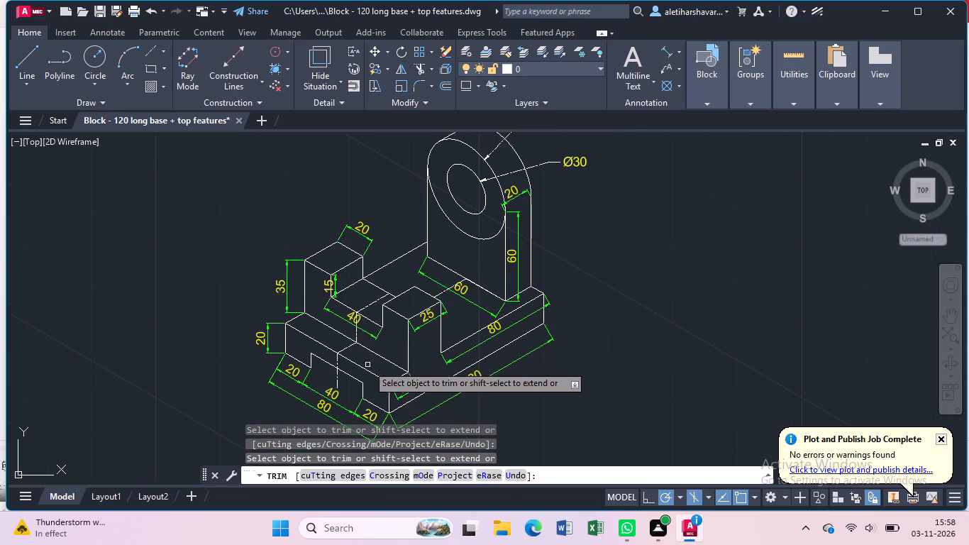
{"action": "left_click", "coordinate": [338, 379]}
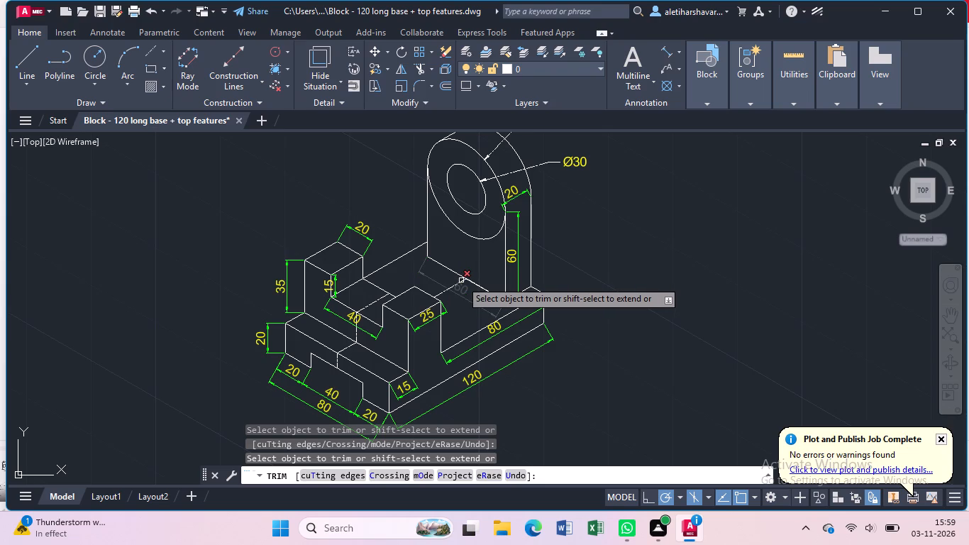
{"action": "scroll", "coordinate": [462, 268], "scroll_direction": "up", "scroll_amount": 2}
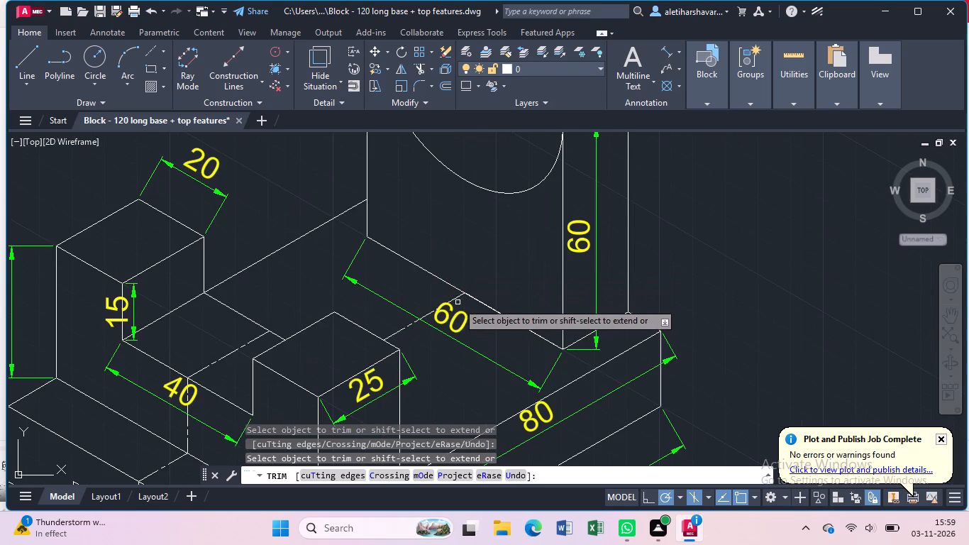
{"action": "left_click", "coordinate": [454, 299]}
{"action": "scroll", "coordinate": [453, 294], "scroll_direction": "down", "scroll_amount": 1}
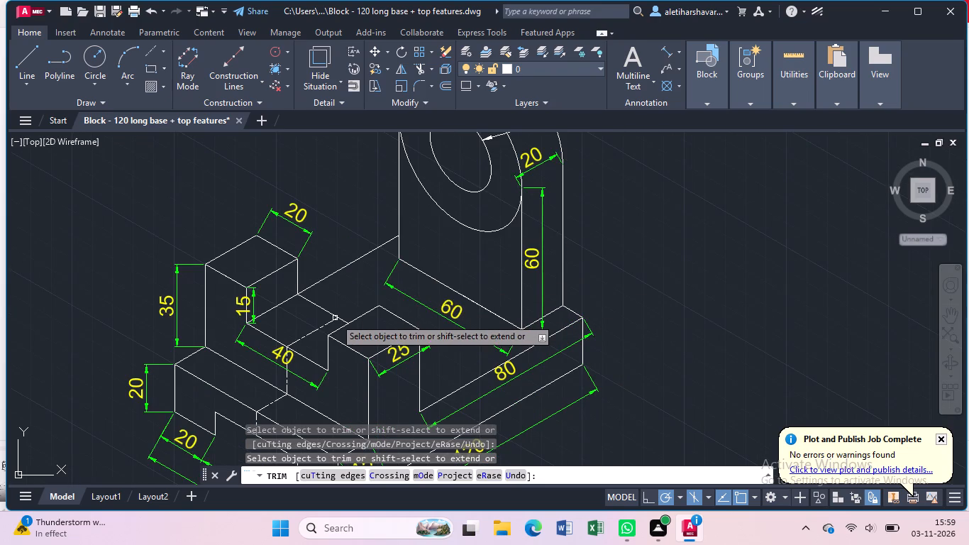
{"action": "left_click", "coordinate": [328, 320]}
{"action": "scroll", "coordinate": [331, 309], "scroll_direction": "down", "scroll_amount": 3}
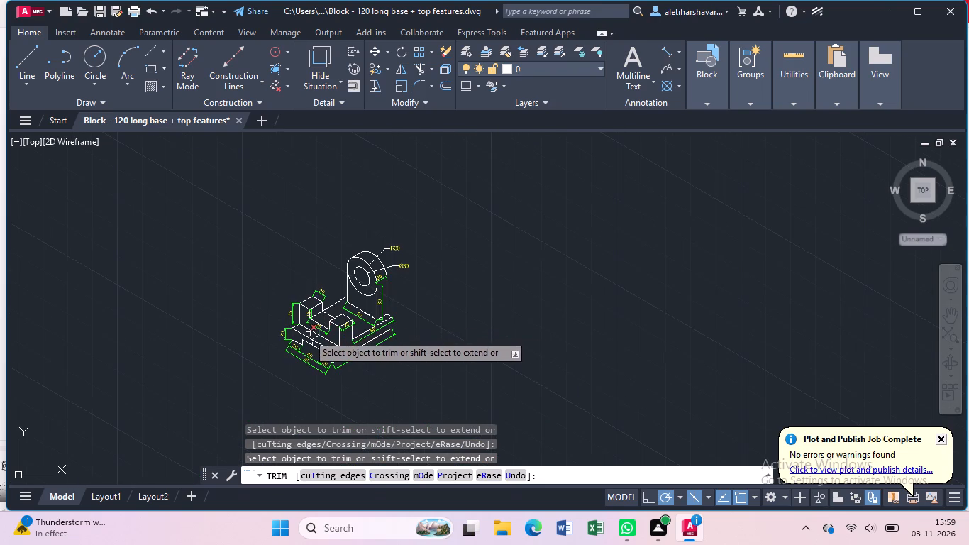
{"action": "scroll", "coordinate": [307, 334], "scroll_direction": "up", "scroll_amount": 4}
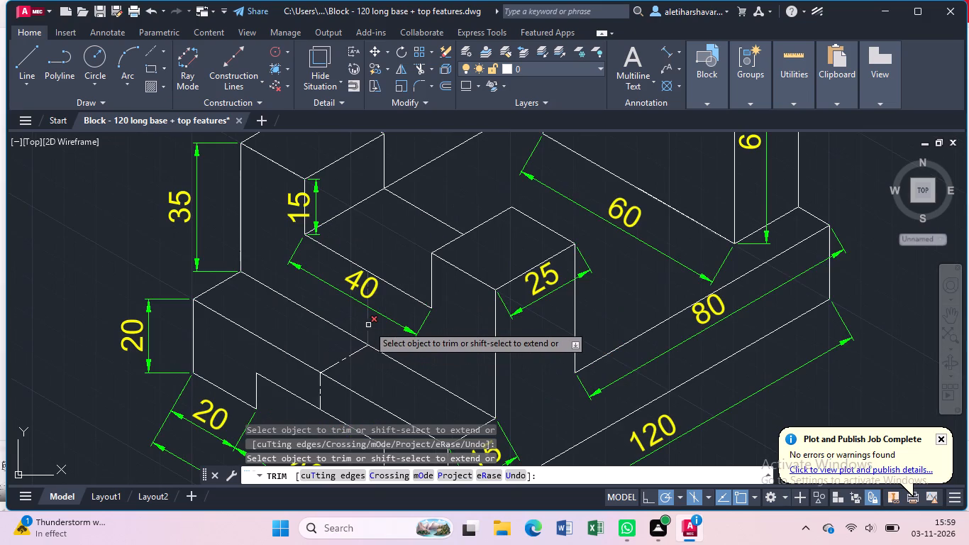
{"action": "left_click", "coordinate": [368, 325]}
{"action": "left_click", "coordinate": [358, 350]}
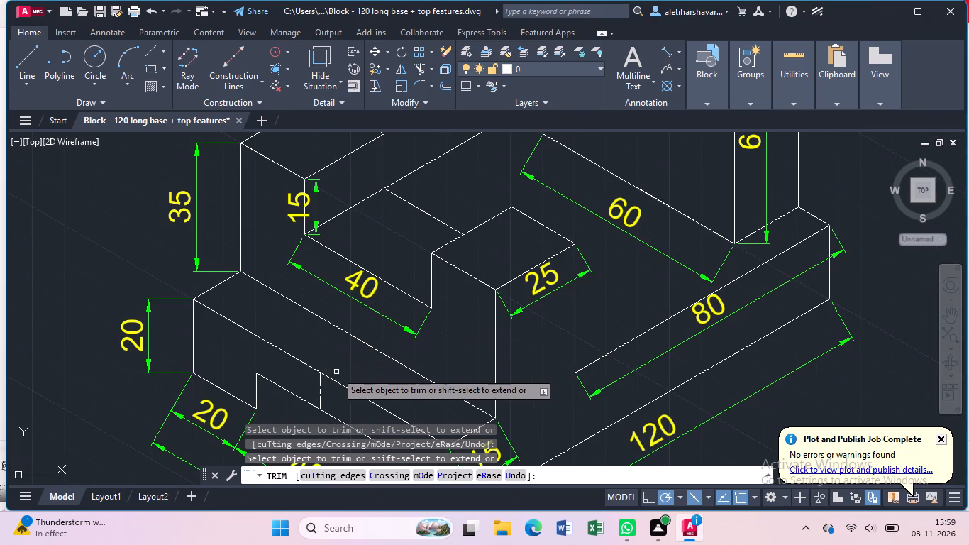
{"action": "left_click", "coordinate": [321, 384]}
{"action": "key", "text": "Escape"}
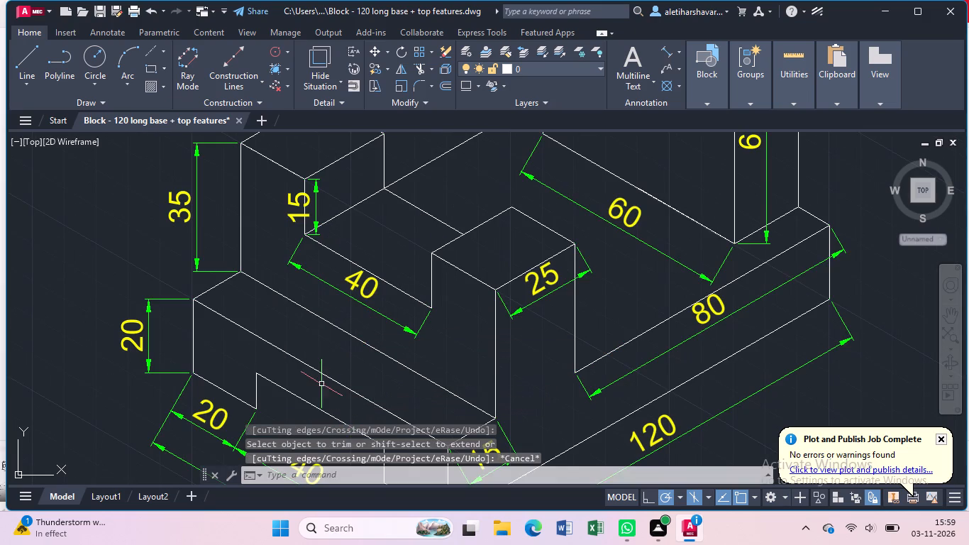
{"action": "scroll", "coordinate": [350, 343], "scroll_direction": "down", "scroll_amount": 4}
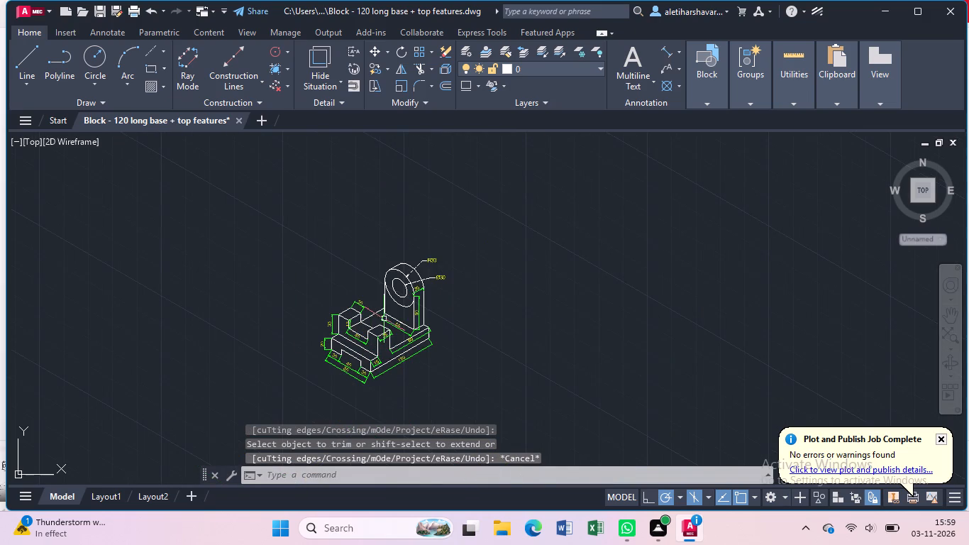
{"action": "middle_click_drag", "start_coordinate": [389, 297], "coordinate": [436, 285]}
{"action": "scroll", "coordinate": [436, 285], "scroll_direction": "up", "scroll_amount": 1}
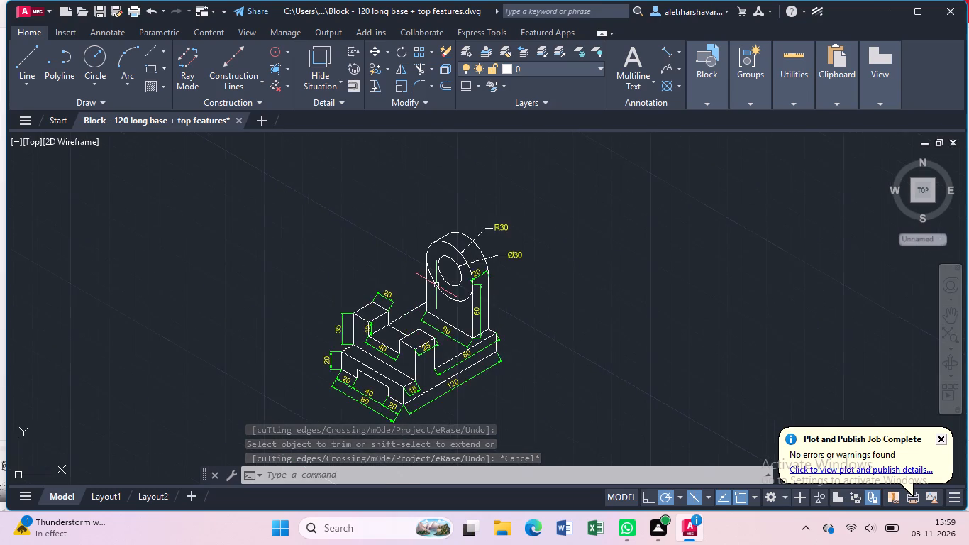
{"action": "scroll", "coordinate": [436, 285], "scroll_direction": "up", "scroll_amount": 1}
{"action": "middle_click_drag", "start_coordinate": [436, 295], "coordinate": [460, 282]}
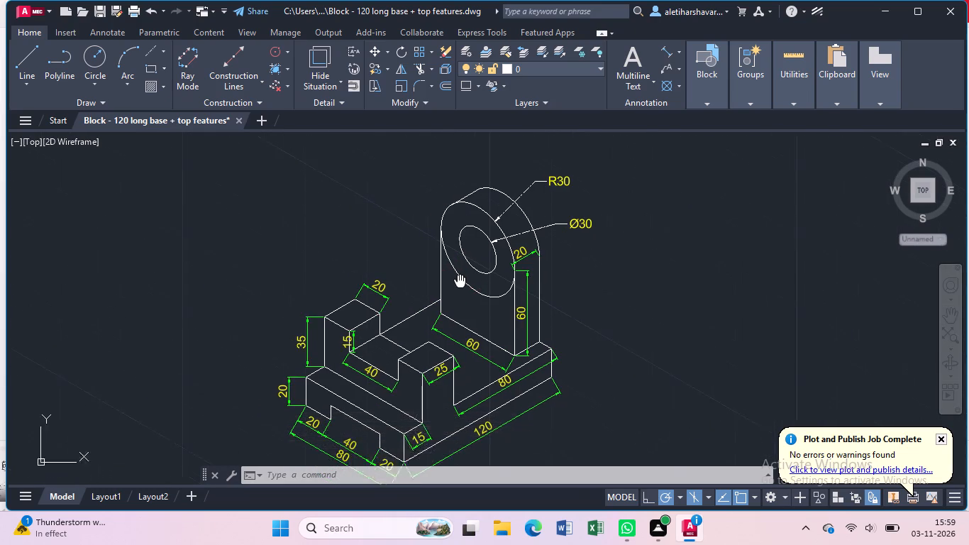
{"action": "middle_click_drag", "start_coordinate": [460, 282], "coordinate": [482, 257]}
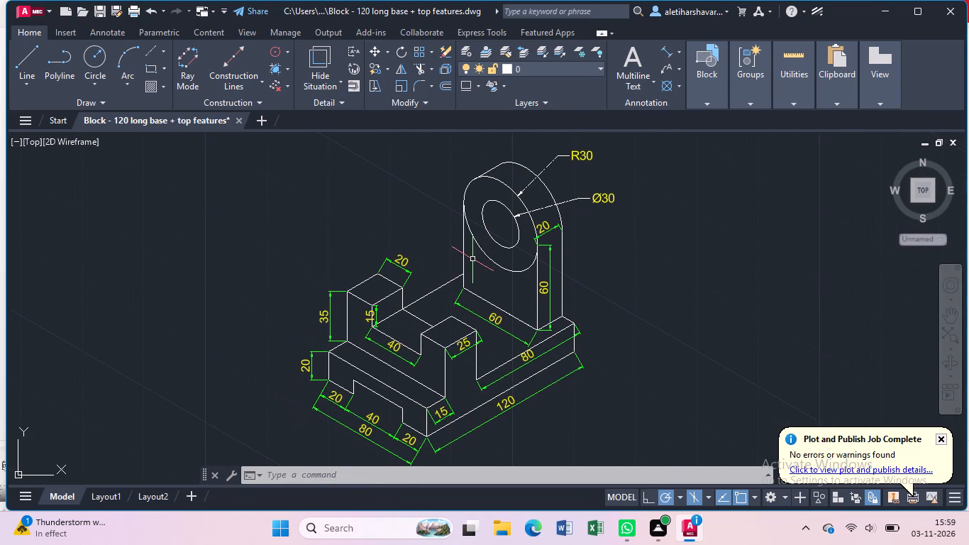
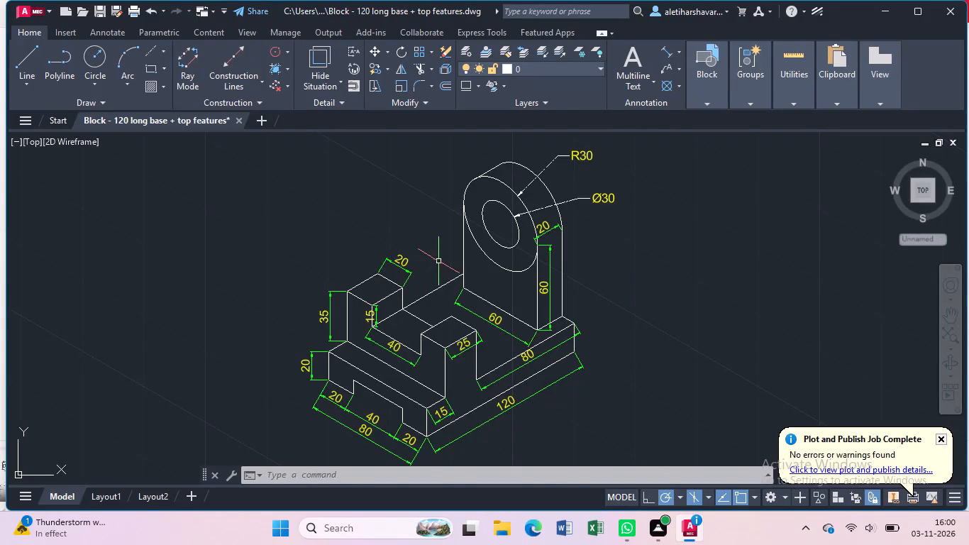
Examine the dimensioned isometric block, from the stepped base to the rounded upright, to review the centre-line trimming.
{"action": "scroll", "coordinate": [438, 261], "scroll_direction": "up", "scroll_amount": 7}
{"action": "scroll", "coordinate": [436, 262], "scroll_direction": "down", "scroll_amount": 8}
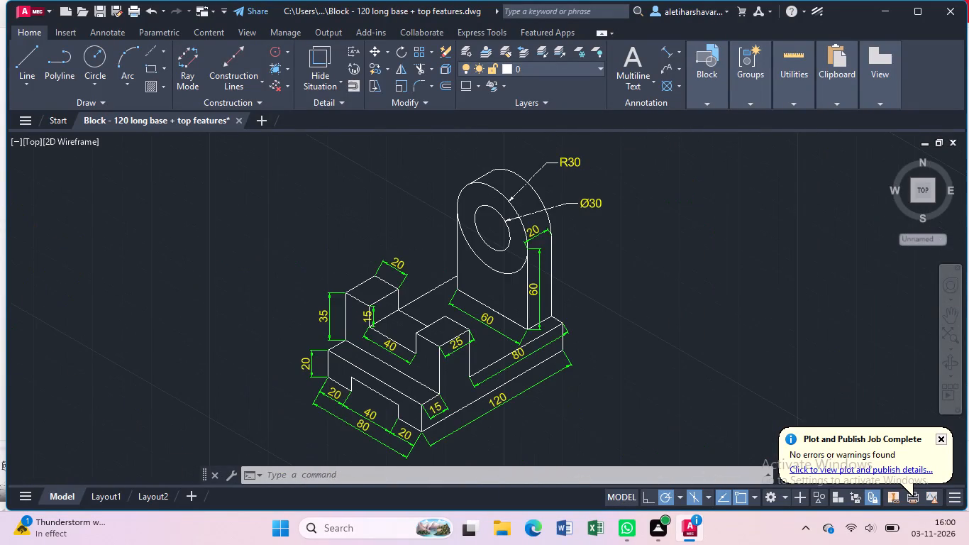
{"action": "scroll", "coordinate": [436, 263], "scroll_direction": "down", "scroll_amount": 2}
{"action": "scroll", "coordinate": [440, 261], "scroll_direction": "up", "scroll_amount": 5}
{"action": "scroll", "coordinate": [440, 261], "scroll_direction": "down", "scroll_amount": 2}
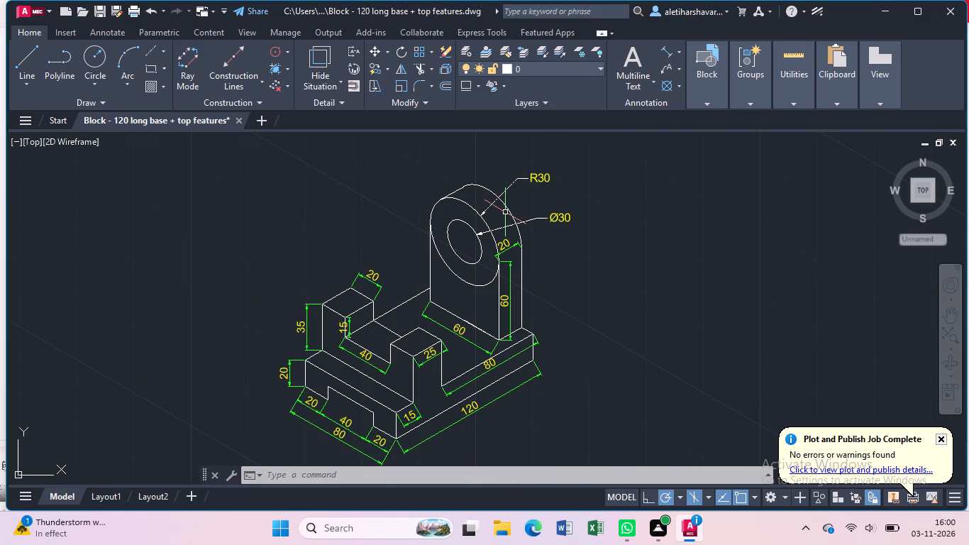
Undo the centre-line trimming on the upright and base, together with the preceding properties change.
{"action": "key", "text": "ctrl+z"}
{"action": "key", "text": "ctrl+z"}
{"action": "key", "text": "ctrl+z"}
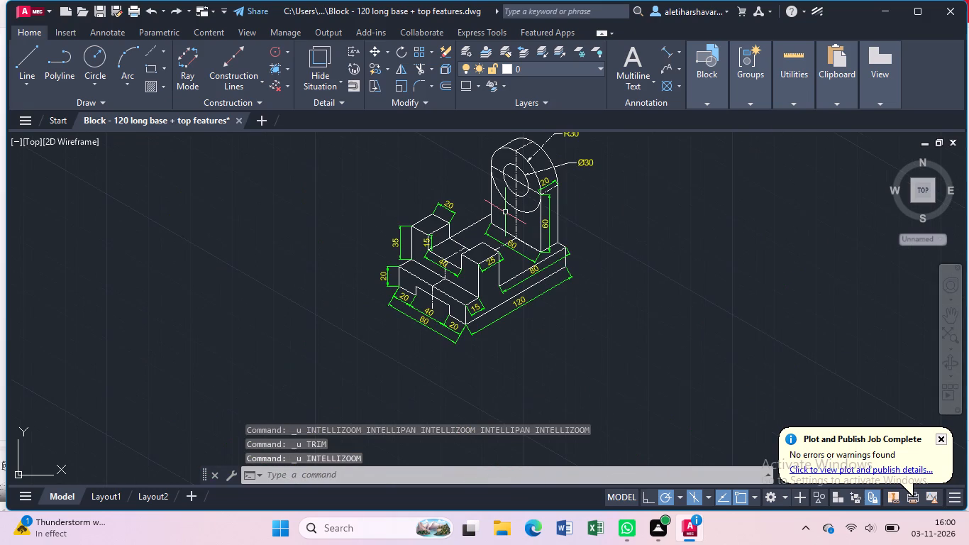
{"action": "key", "text": "ctrl+z"}
{"action": "key", "text": "ctrl+z"}
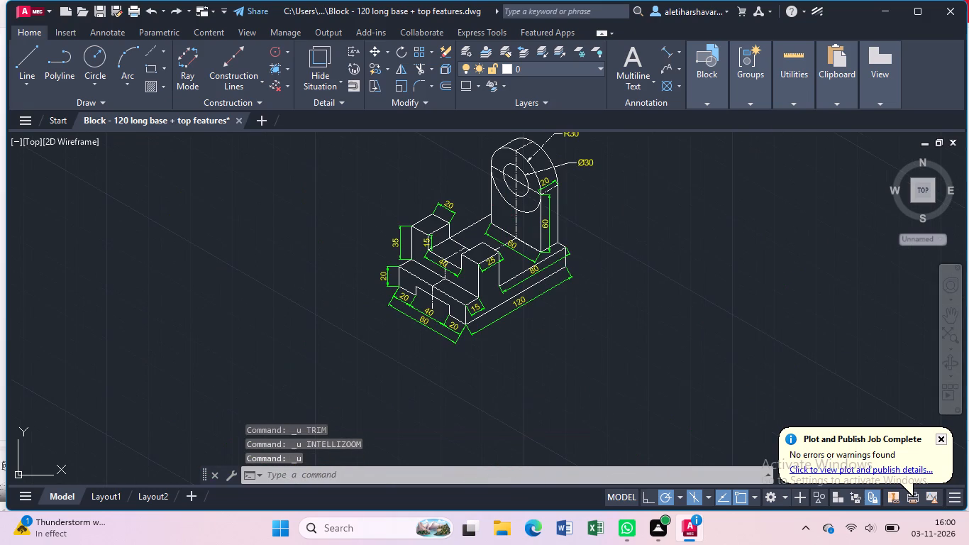
{"action": "key", "text": "ctrl+z"}
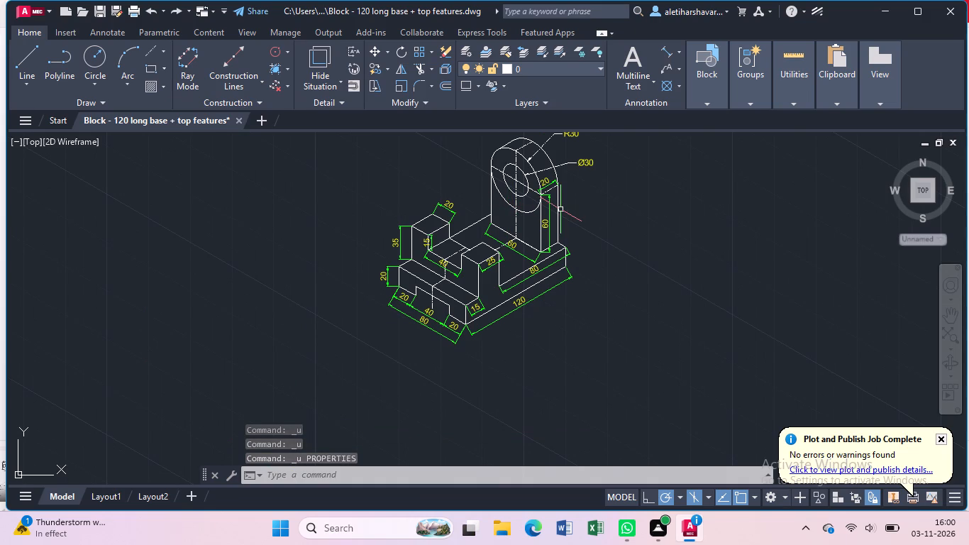
{"action": "key", "text": "Escape"}
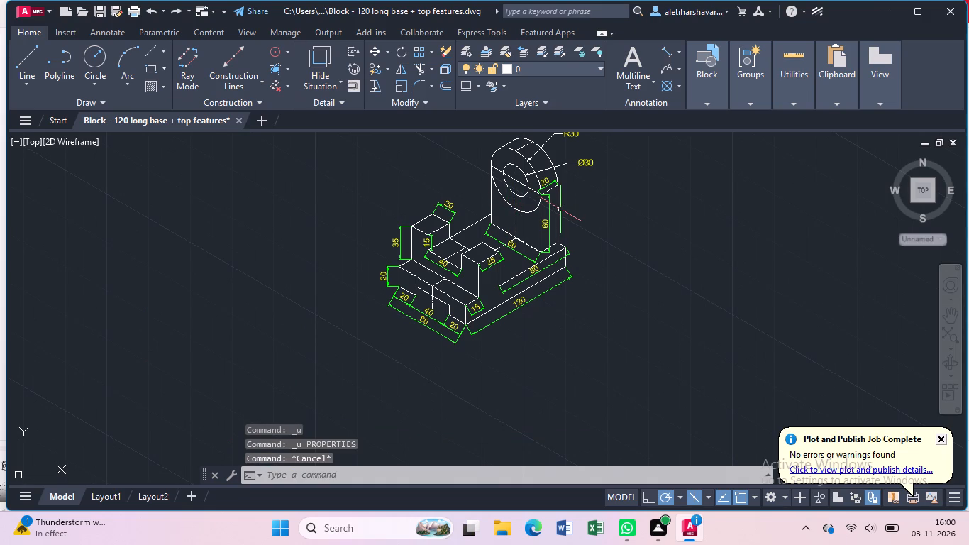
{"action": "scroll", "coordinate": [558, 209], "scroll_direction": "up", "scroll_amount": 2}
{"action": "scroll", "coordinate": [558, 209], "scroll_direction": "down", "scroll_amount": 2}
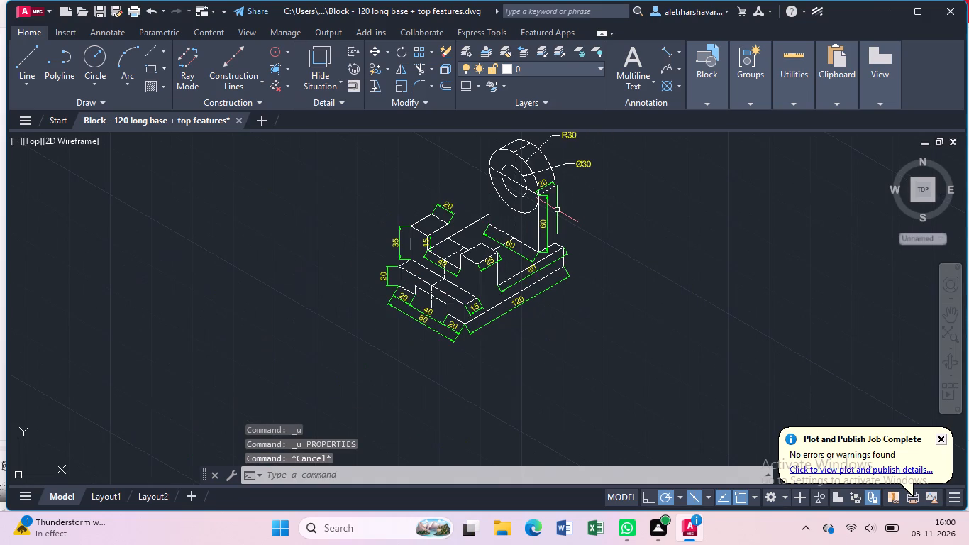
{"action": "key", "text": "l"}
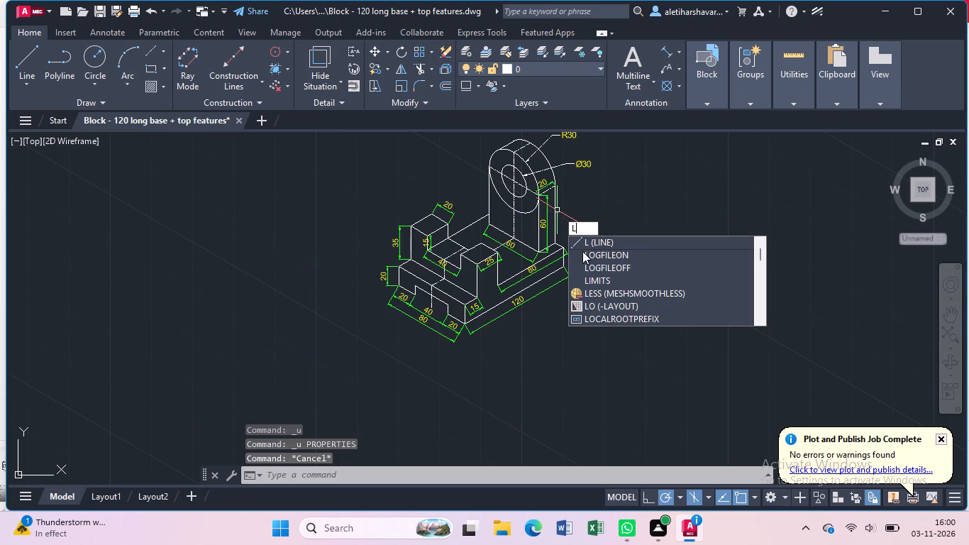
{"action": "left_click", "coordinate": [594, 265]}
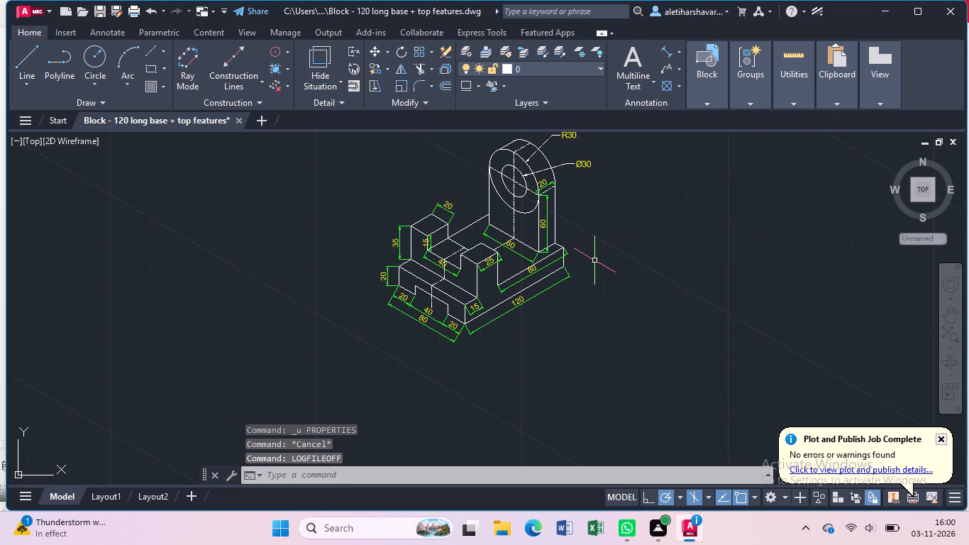
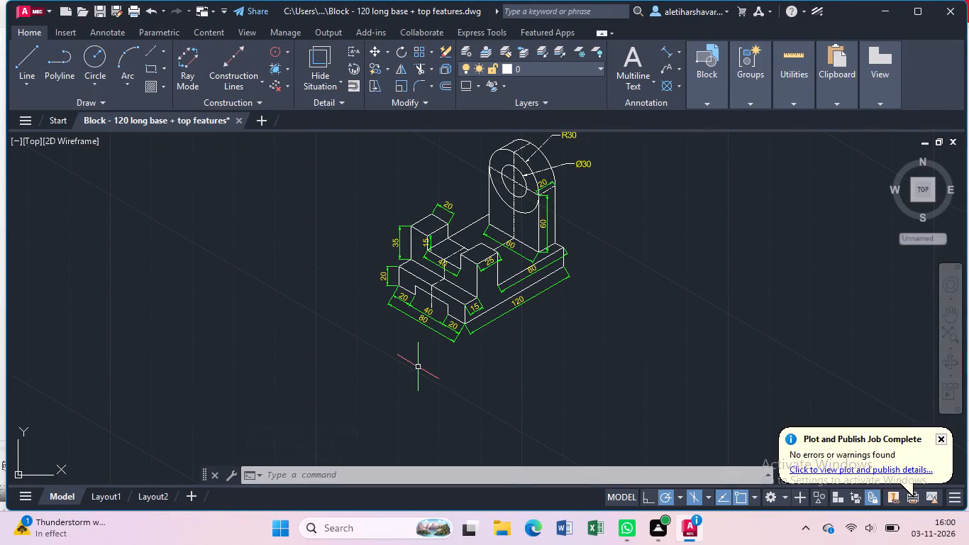
Examine the centre lines and dimensions across the isometric block's stepped base and rounded upright.
{"action": "middle_click_drag", "start_coordinate": [486, 244], "coordinate": [490, 303]}
{"action": "scroll", "coordinate": [498, 308], "scroll_direction": "up", "scroll_amount": 2}
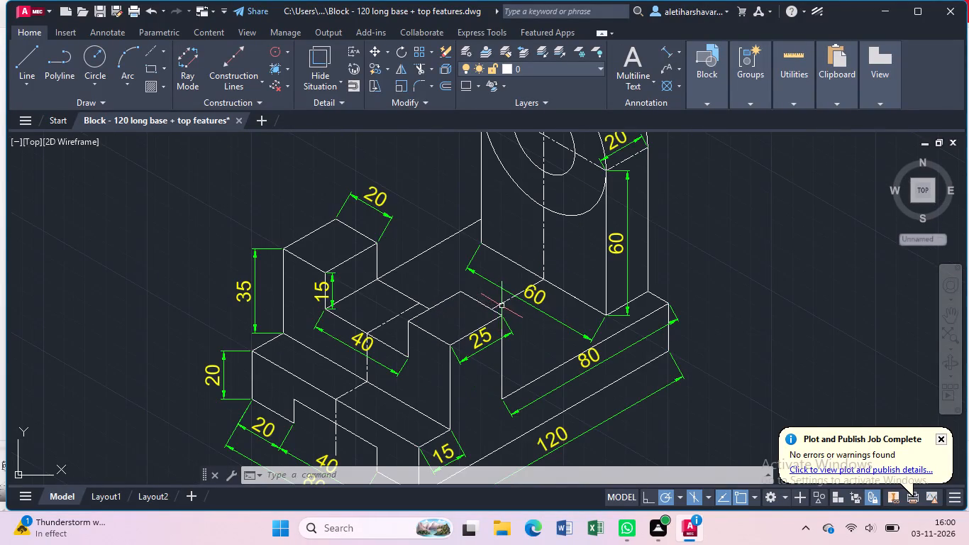
{"action": "scroll", "coordinate": [502, 306], "scroll_direction": "up", "scroll_amount": 4}
{"action": "scroll", "coordinate": [502, 305], "scroll_direction": "down", "scroll_amount": 3}
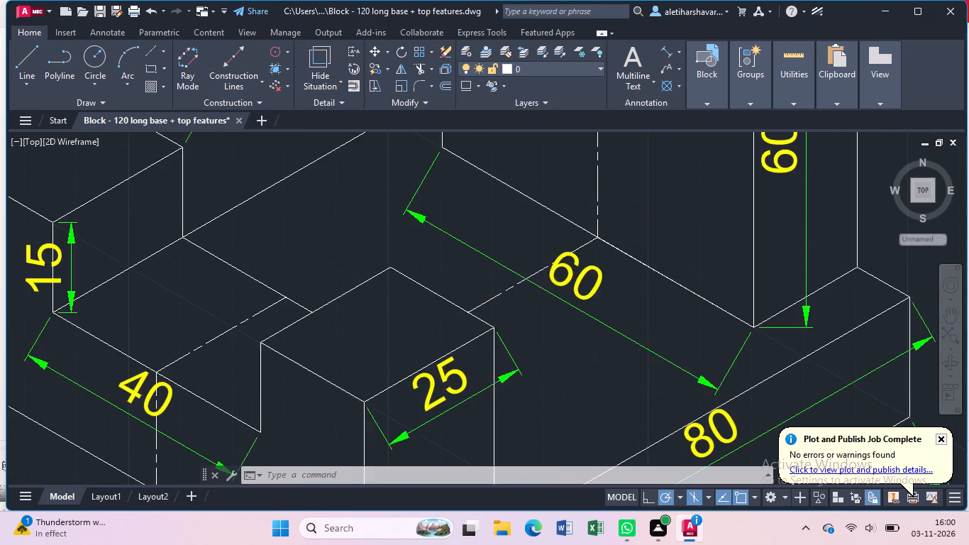
{"action": "scroll", "coordinate": [502, 305], "scroll_direction": "down", "scroll_amount": 5}
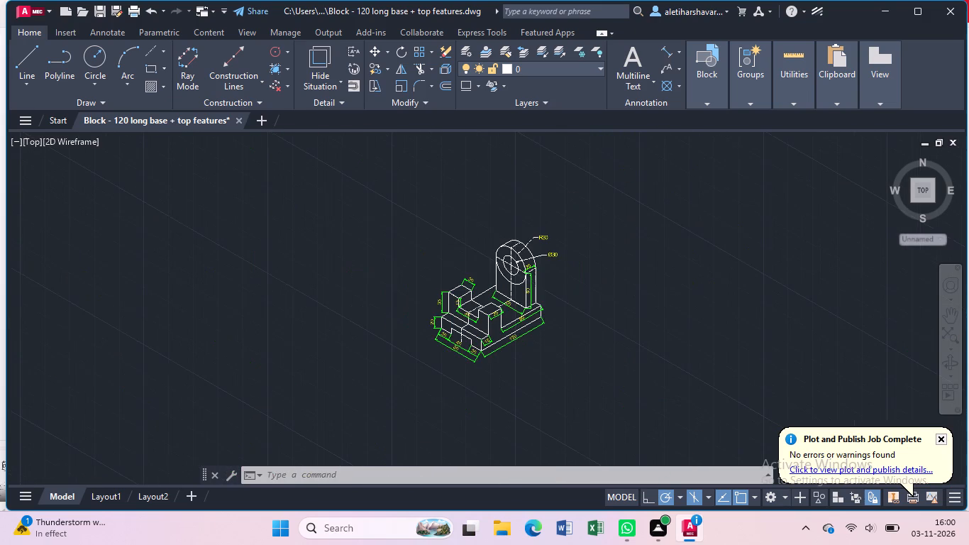
{"action": "scroll", "coordinate": [502, 305], "scroll_direction": "down", "scroll_amount": 9}
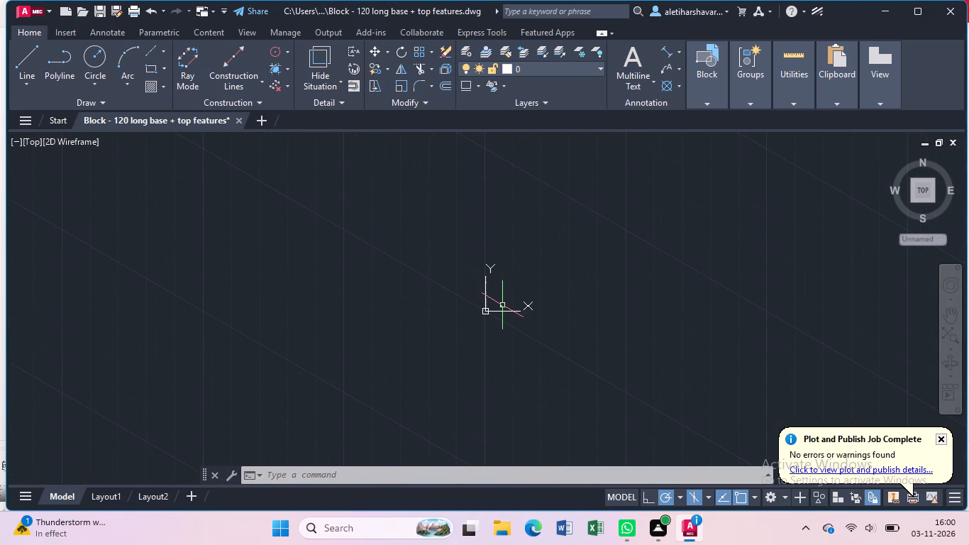
{"action": "scroll", "coordinate": [502, 305], "scroll_direction": "down", "scroll_amount": 1}
{"action": "scroll", "coordinate": [502, 305], "scroll_direction": "up", "scroll_amount": 11}
{"action": "middle_click_drag", "start_coordinate": [502, 305], "coordinate": [865, 311]}
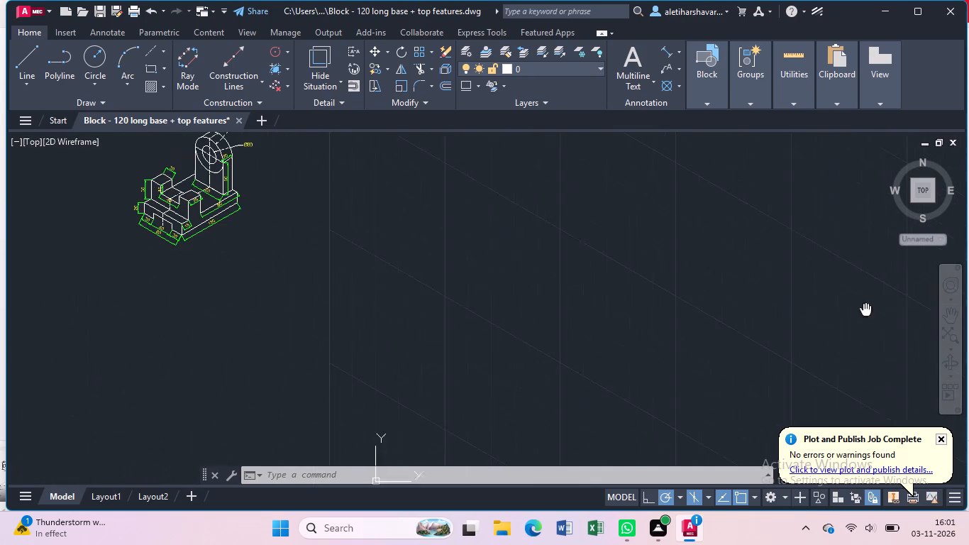
{"action": "scroll", "coordinate": [345, 280], "scroll_direction": "up", "scroll_amount": 1}
{"action": "middle_click_drag", "start_coordinate": [345, 280], "coordinate": [641, 432]}
{"action": "scroll", "coordinate": [491, 349], "scroll_direction": "up", "scroll_amount": 2}
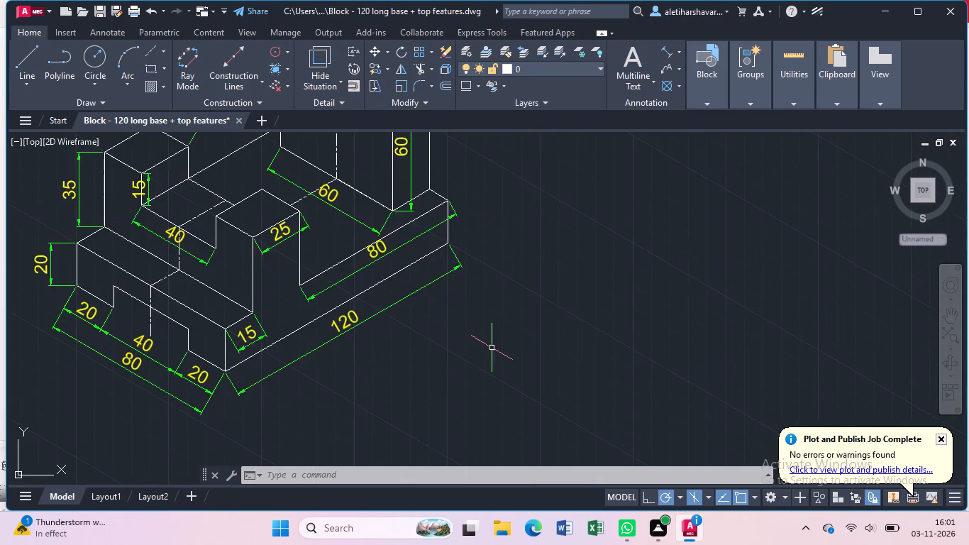
{"action": "middle_click_drag", "start_coordinate": [496, 350], "coordinate": [675, 413]}
{"action": "scroll", "coordinate": [642, 397], "scroll_direction": "down", "scroll_amount": 2}
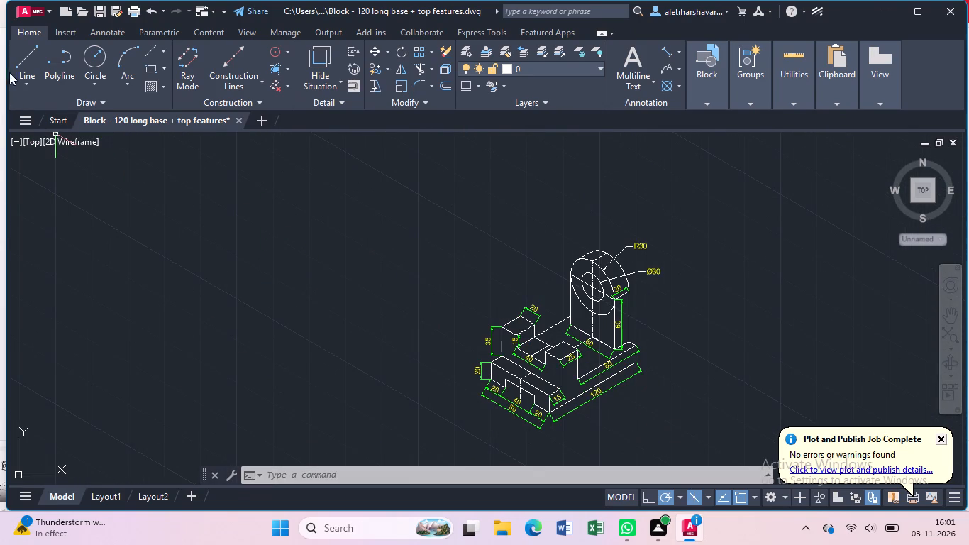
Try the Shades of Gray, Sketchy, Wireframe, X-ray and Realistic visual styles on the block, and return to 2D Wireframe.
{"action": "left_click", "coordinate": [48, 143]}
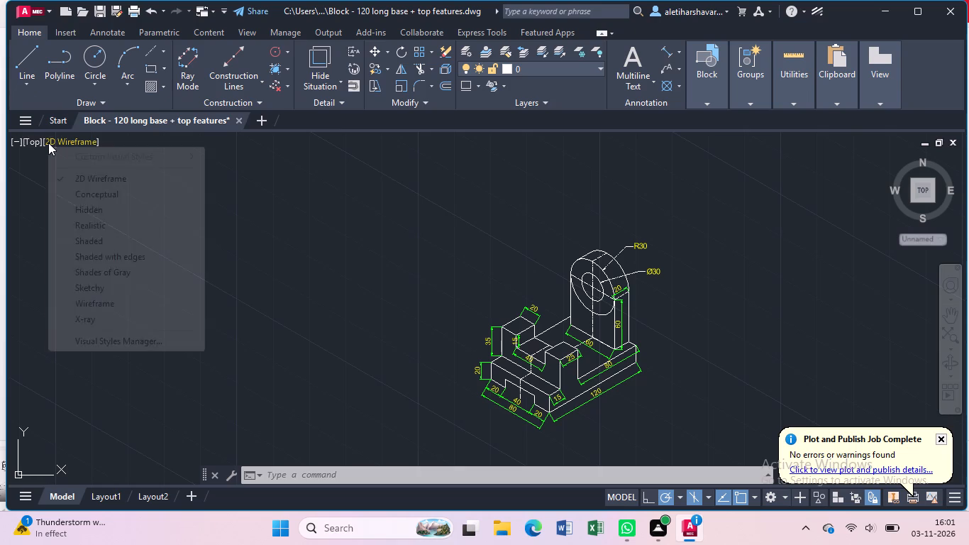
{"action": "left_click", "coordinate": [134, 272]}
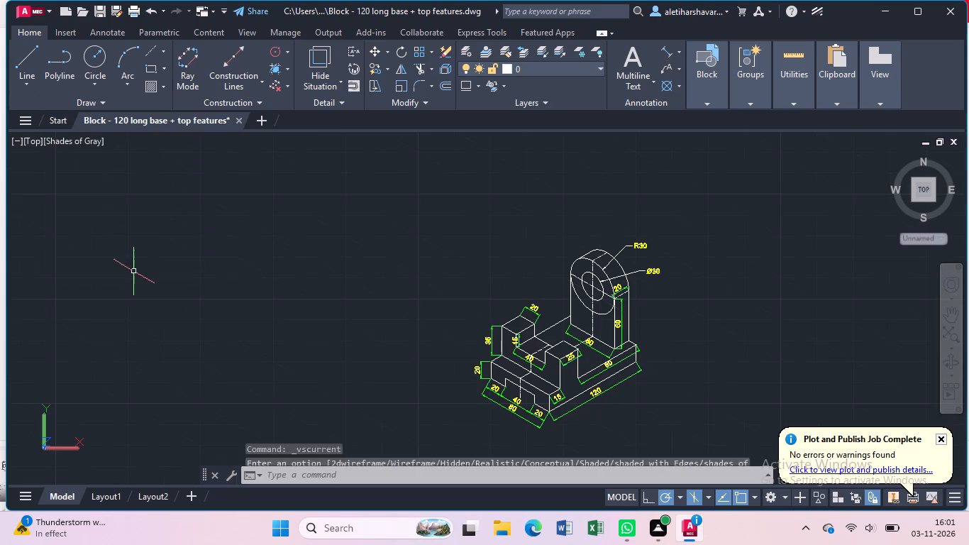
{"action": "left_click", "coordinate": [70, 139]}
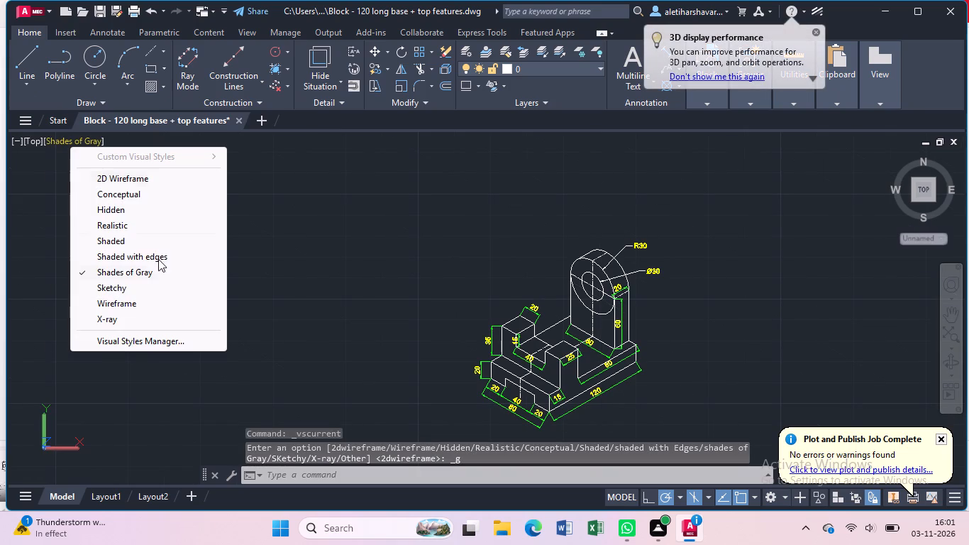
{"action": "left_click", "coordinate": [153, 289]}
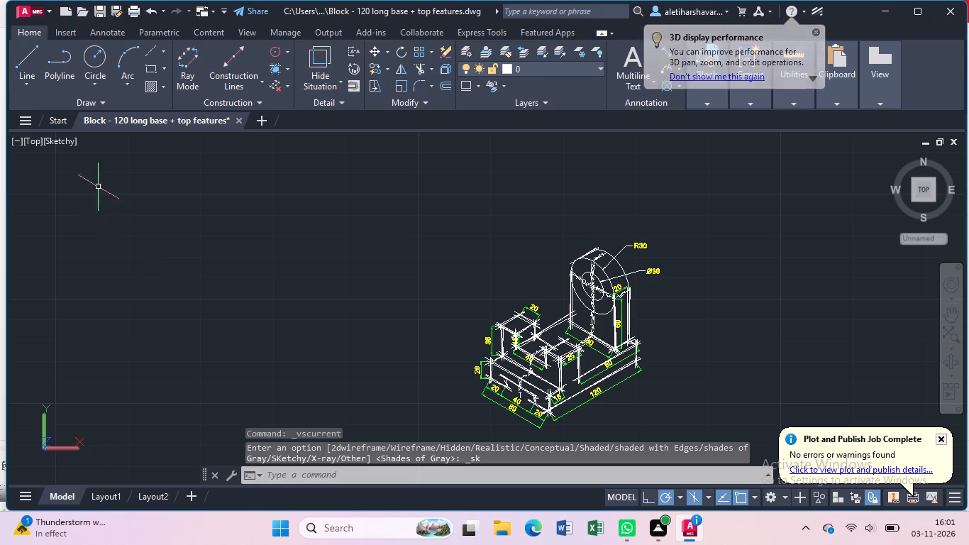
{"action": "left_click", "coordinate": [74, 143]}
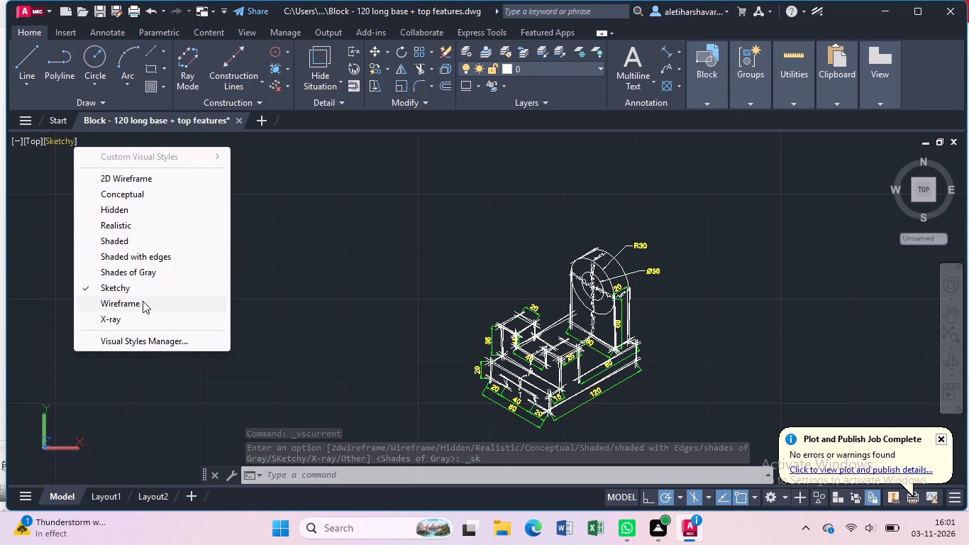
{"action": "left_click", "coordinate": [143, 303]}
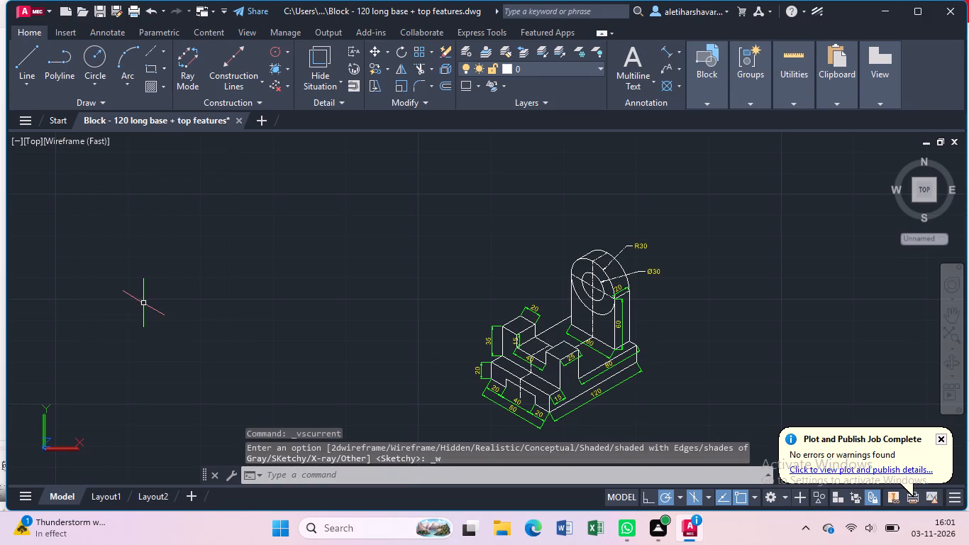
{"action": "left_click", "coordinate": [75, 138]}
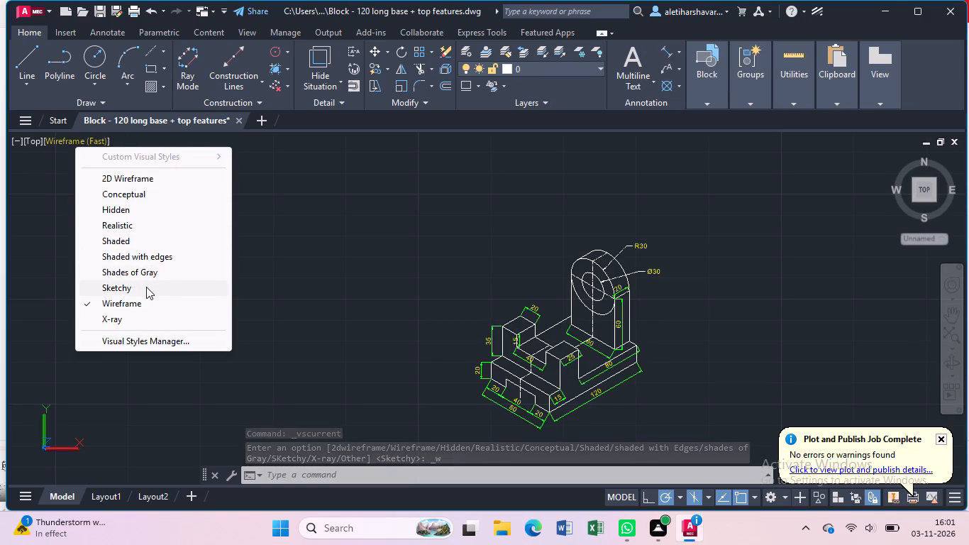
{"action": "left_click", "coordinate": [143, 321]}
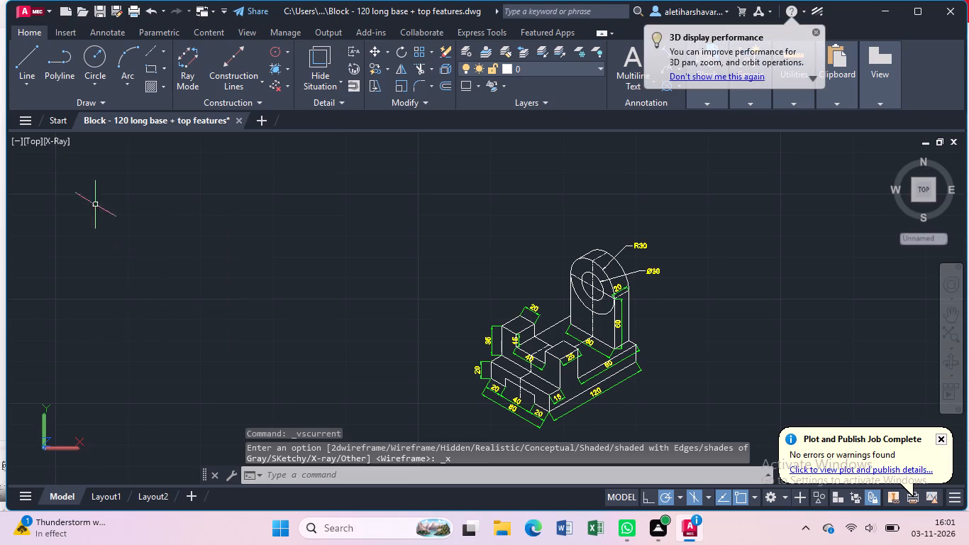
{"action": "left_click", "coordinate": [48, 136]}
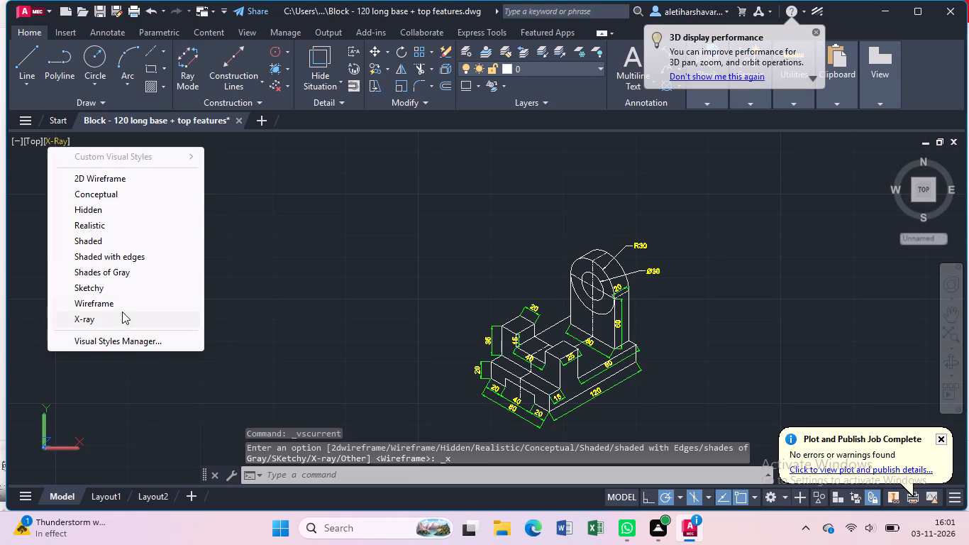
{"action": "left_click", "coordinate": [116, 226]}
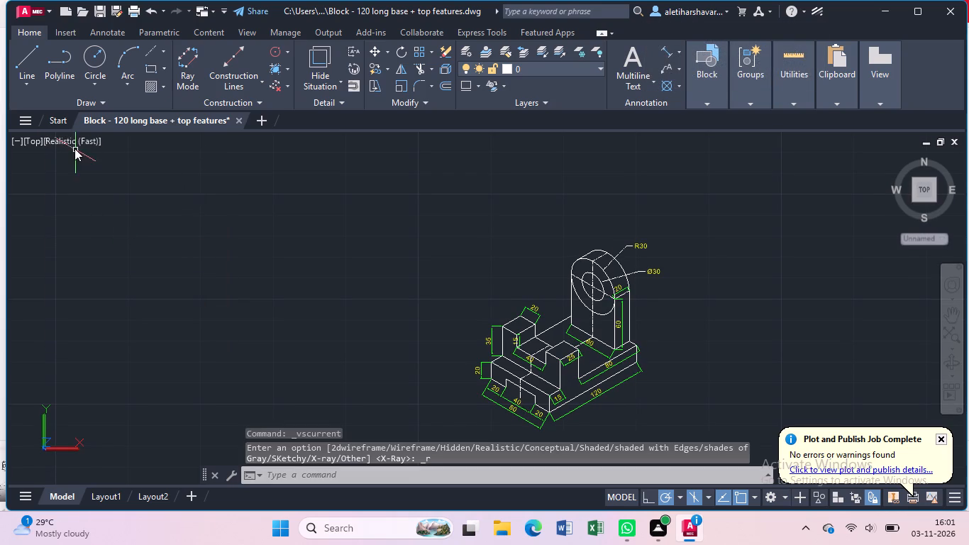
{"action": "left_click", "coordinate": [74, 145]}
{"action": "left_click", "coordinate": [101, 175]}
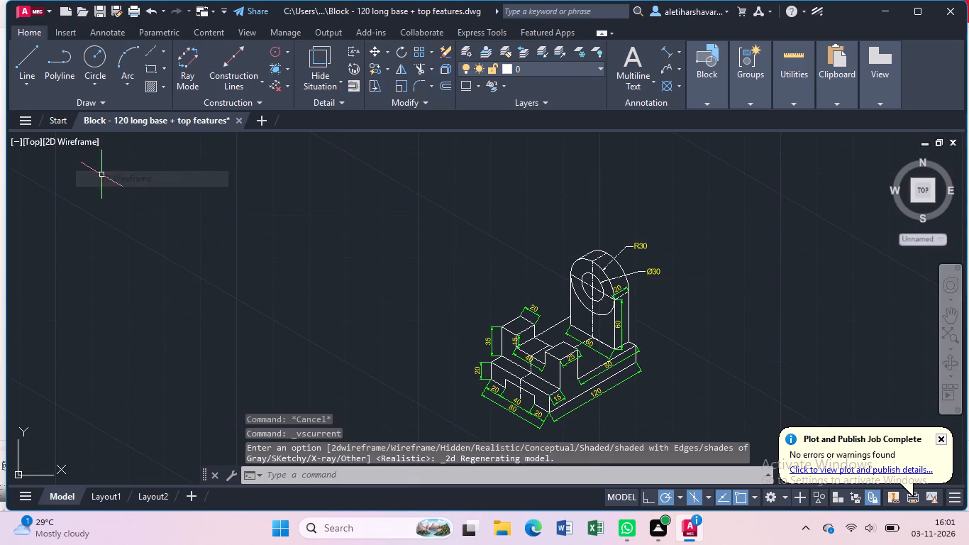